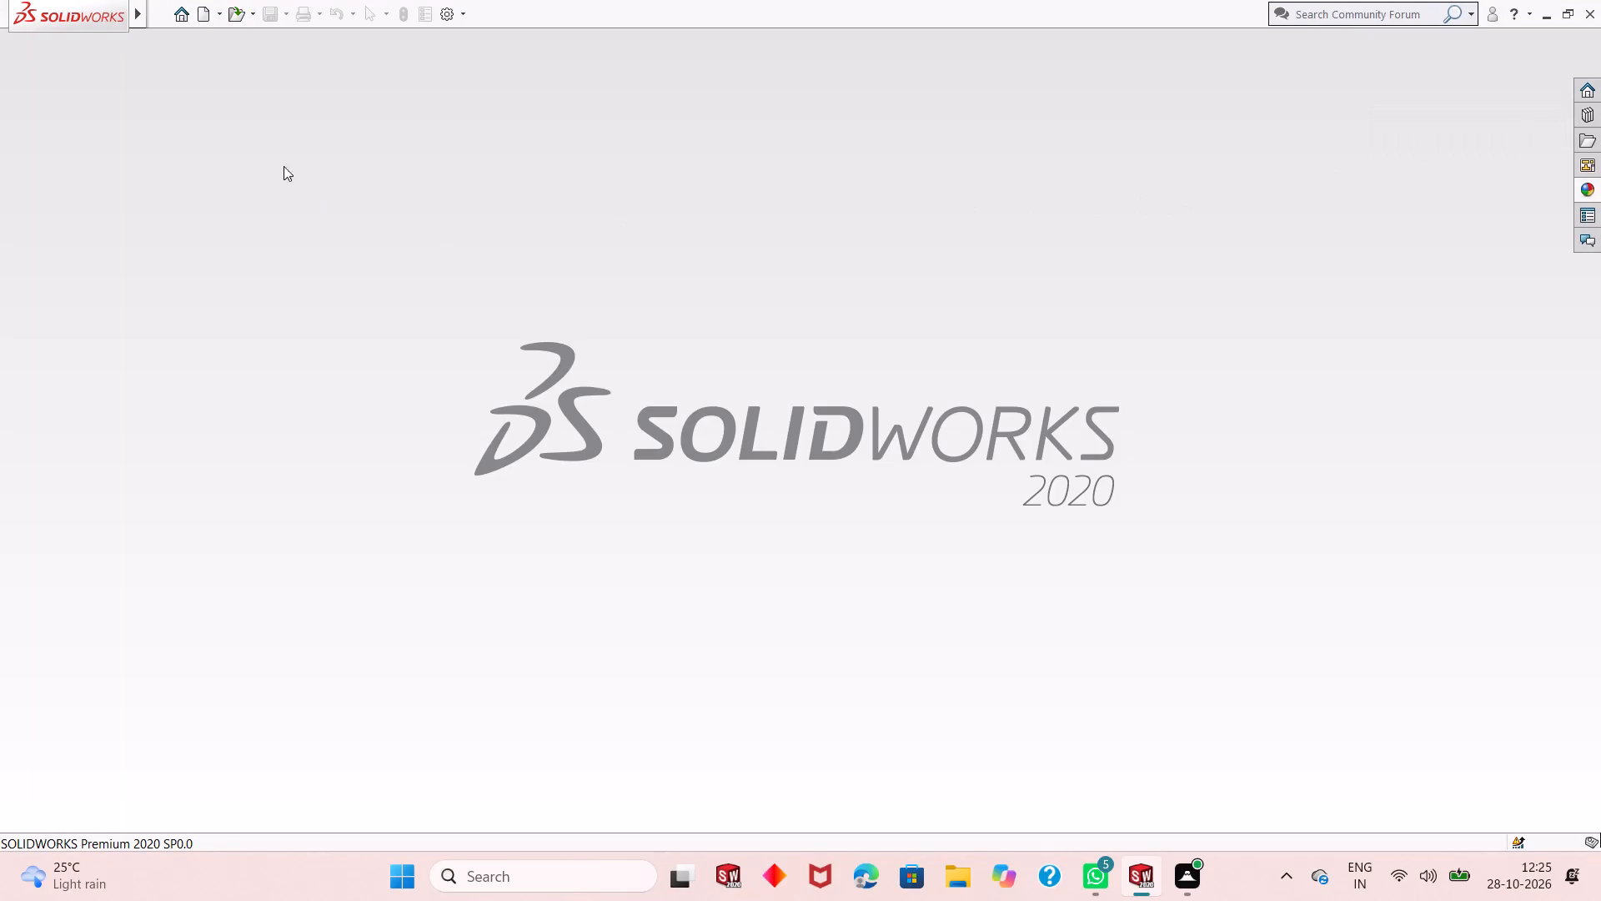
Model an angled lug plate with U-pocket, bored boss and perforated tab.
Create a new part document.
{"action": "left_click", "coordinate": [203, 23]}
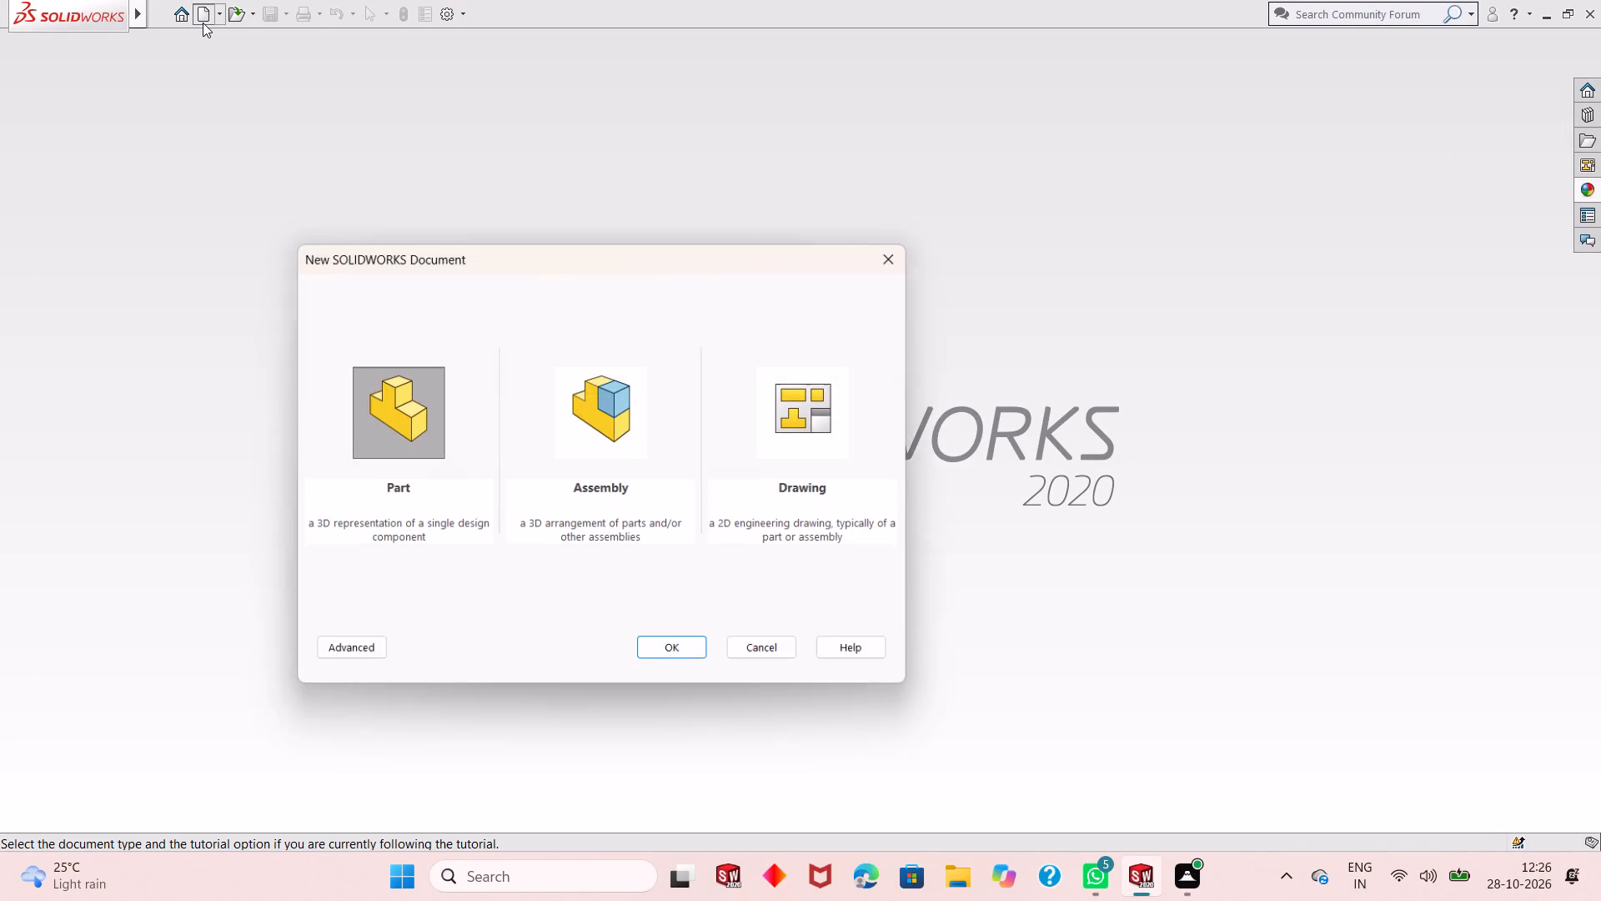
{"action": "double_click", "coordinate": [383, 395]}
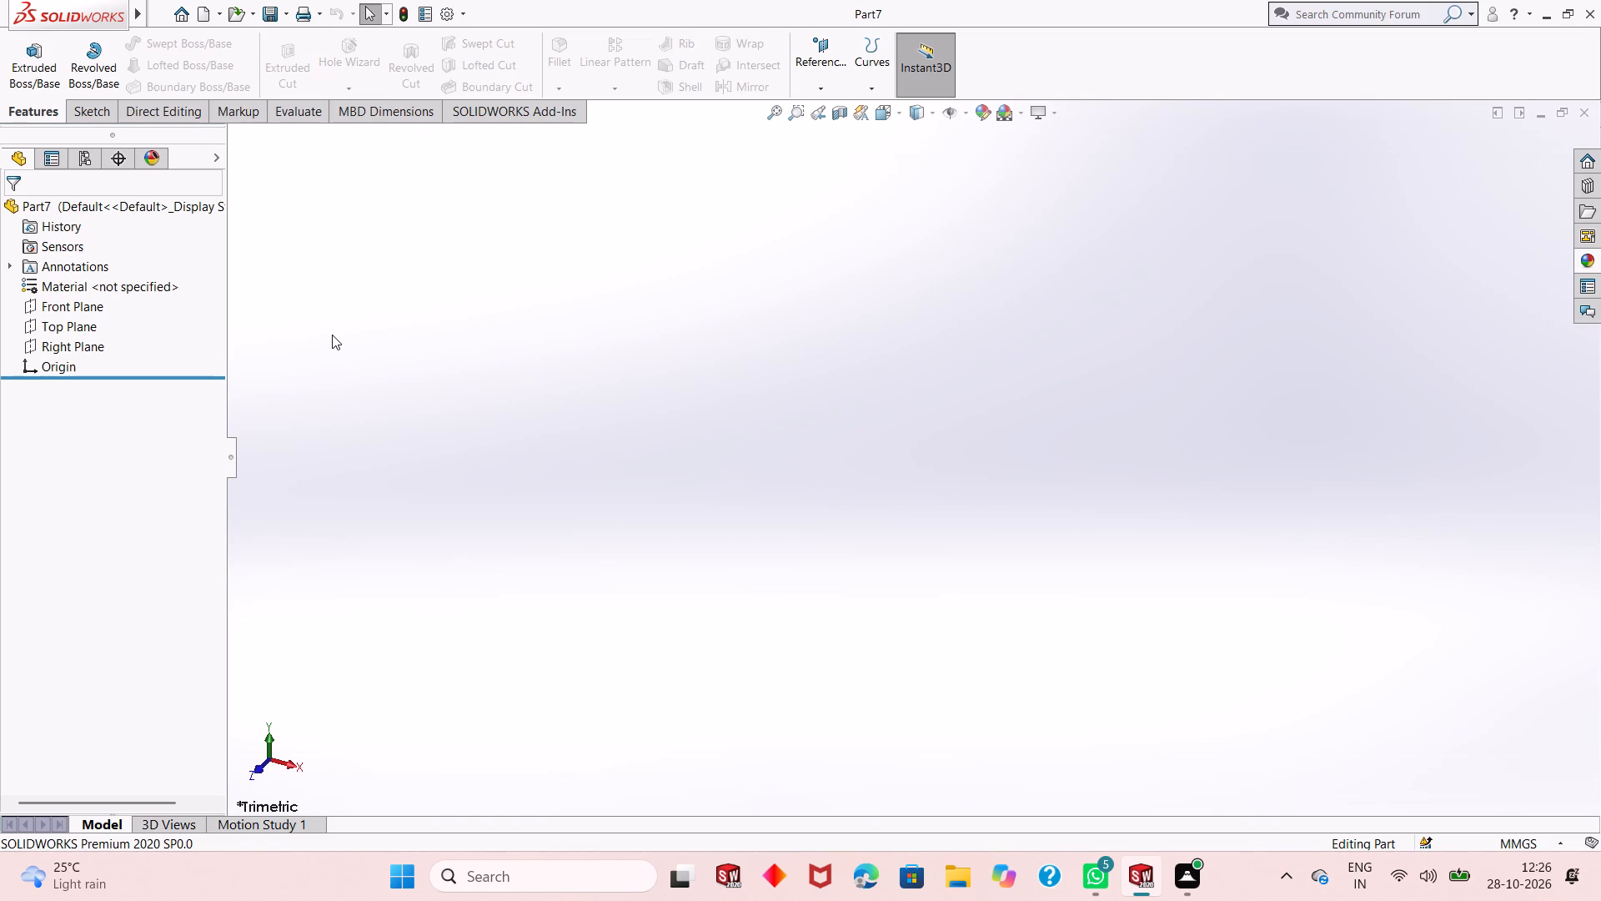
Start a sketch on the Top Plane and draw a circle of about 37 mm radius centred on the origin.
{"action": "left_click", "coordinate": [97, 327]}
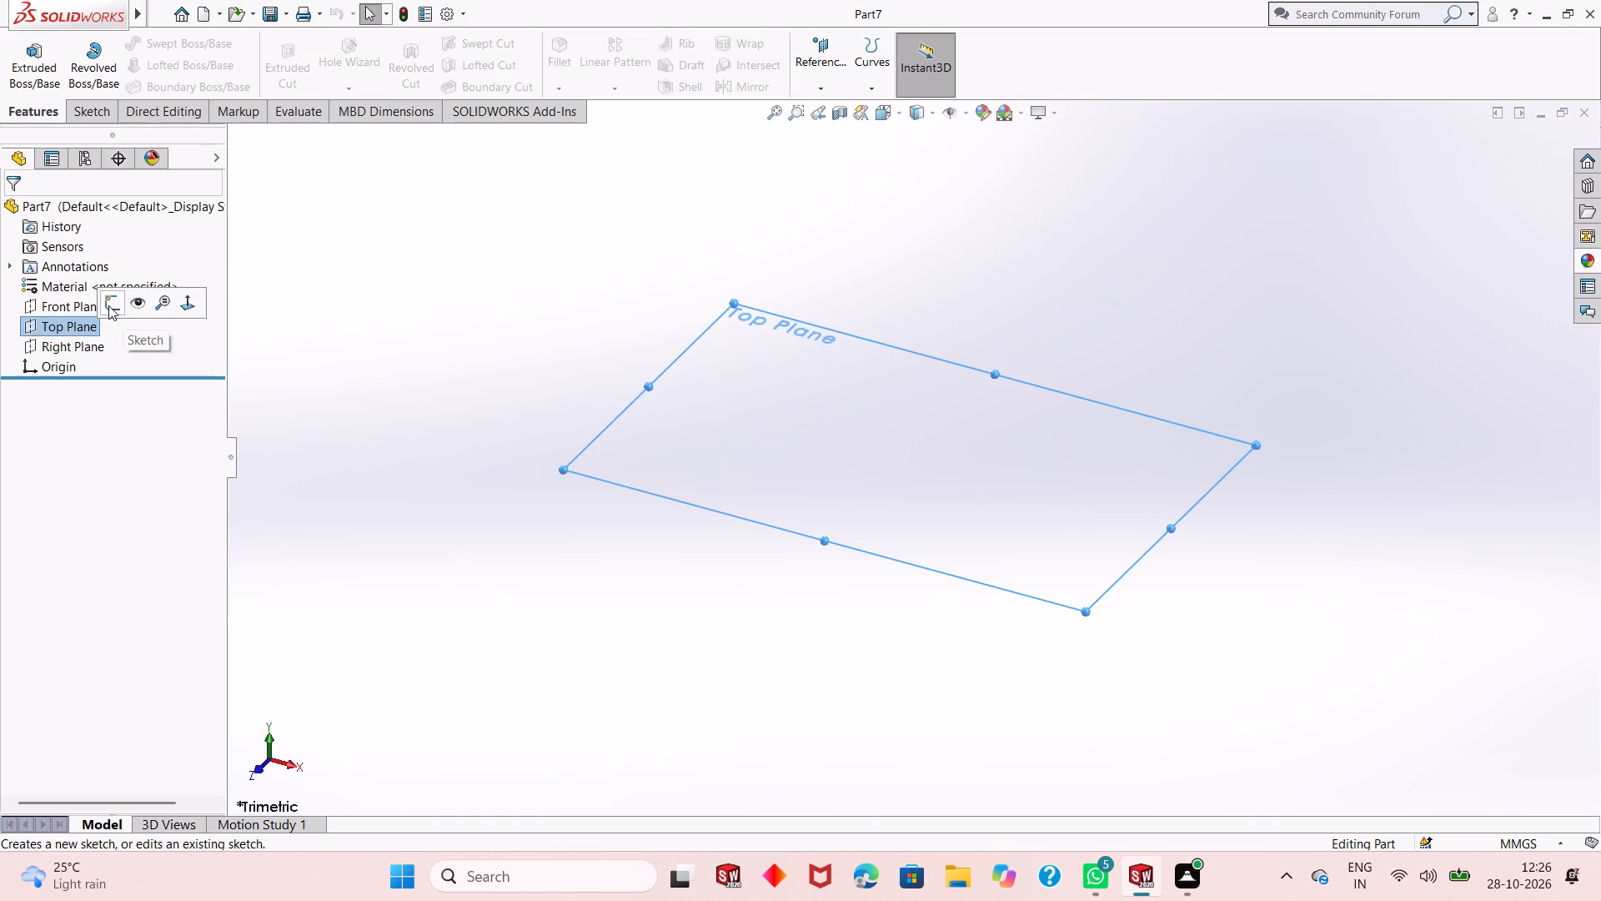
{"action": "left_click", "coordinate": [108, 305]}
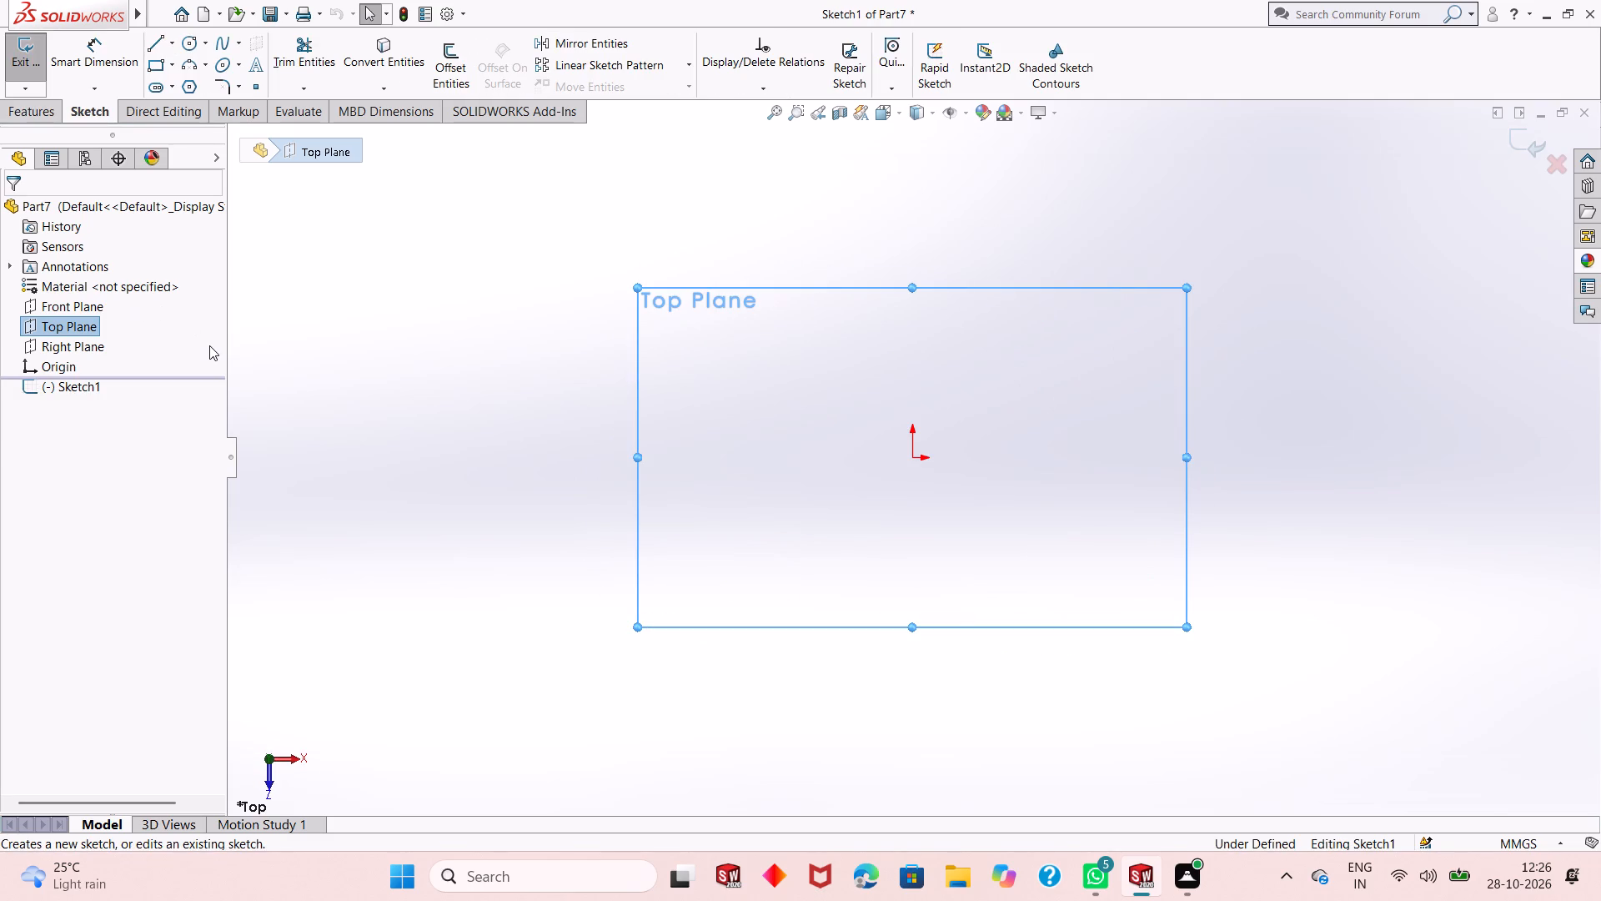
{"action": "left_click", "coordinate": [191, 45]}
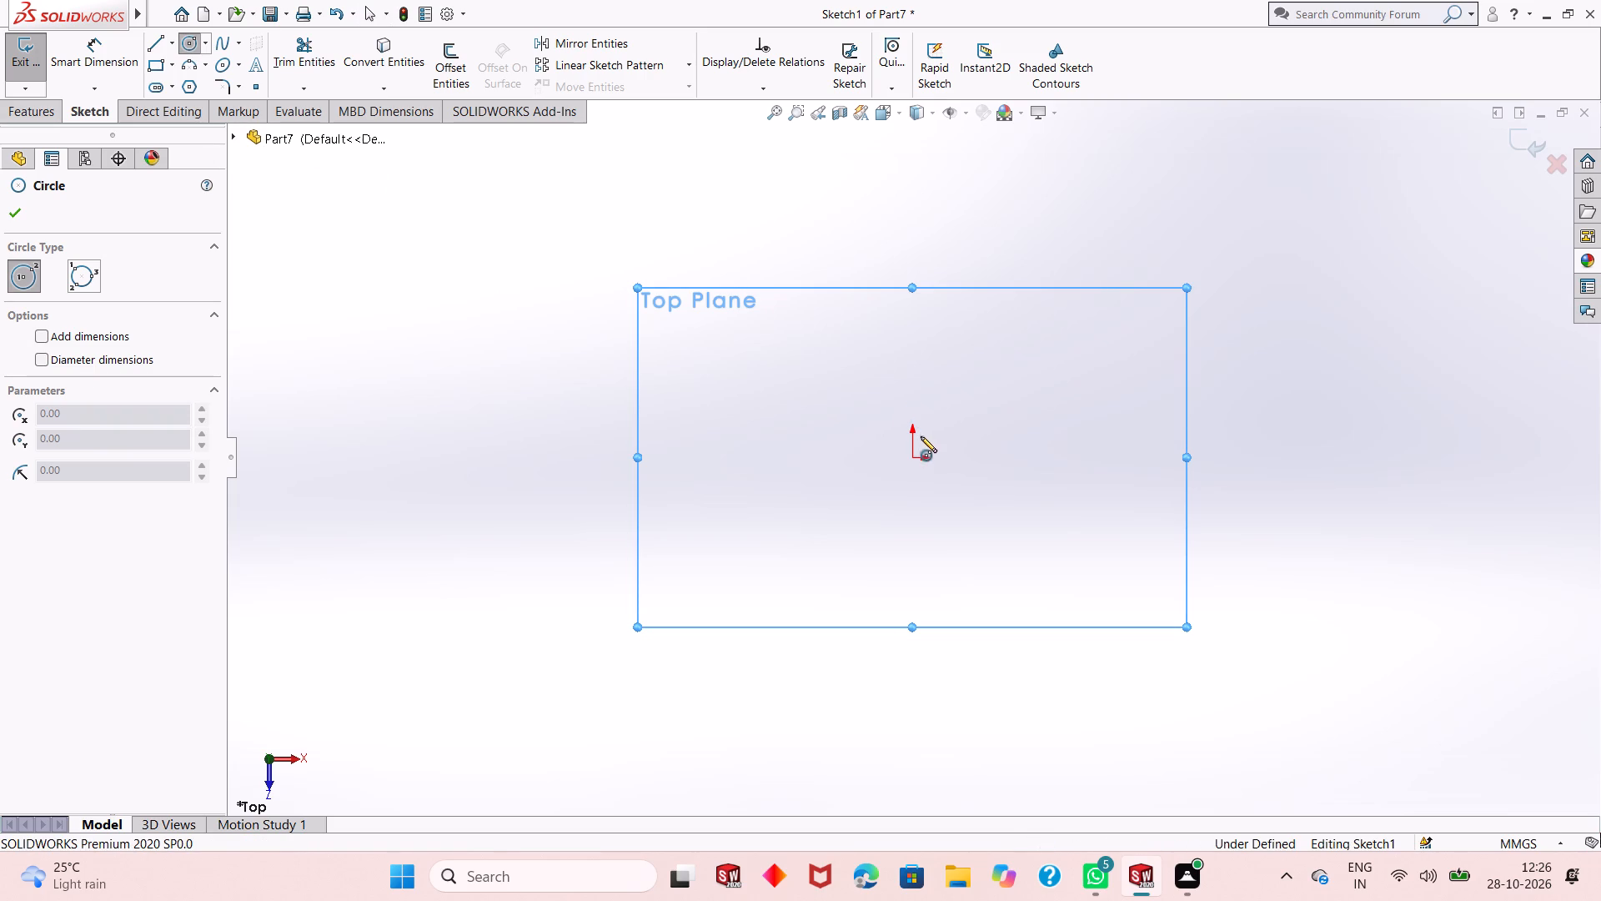
{"action": "left_click", "coordinate": [909, 456]}
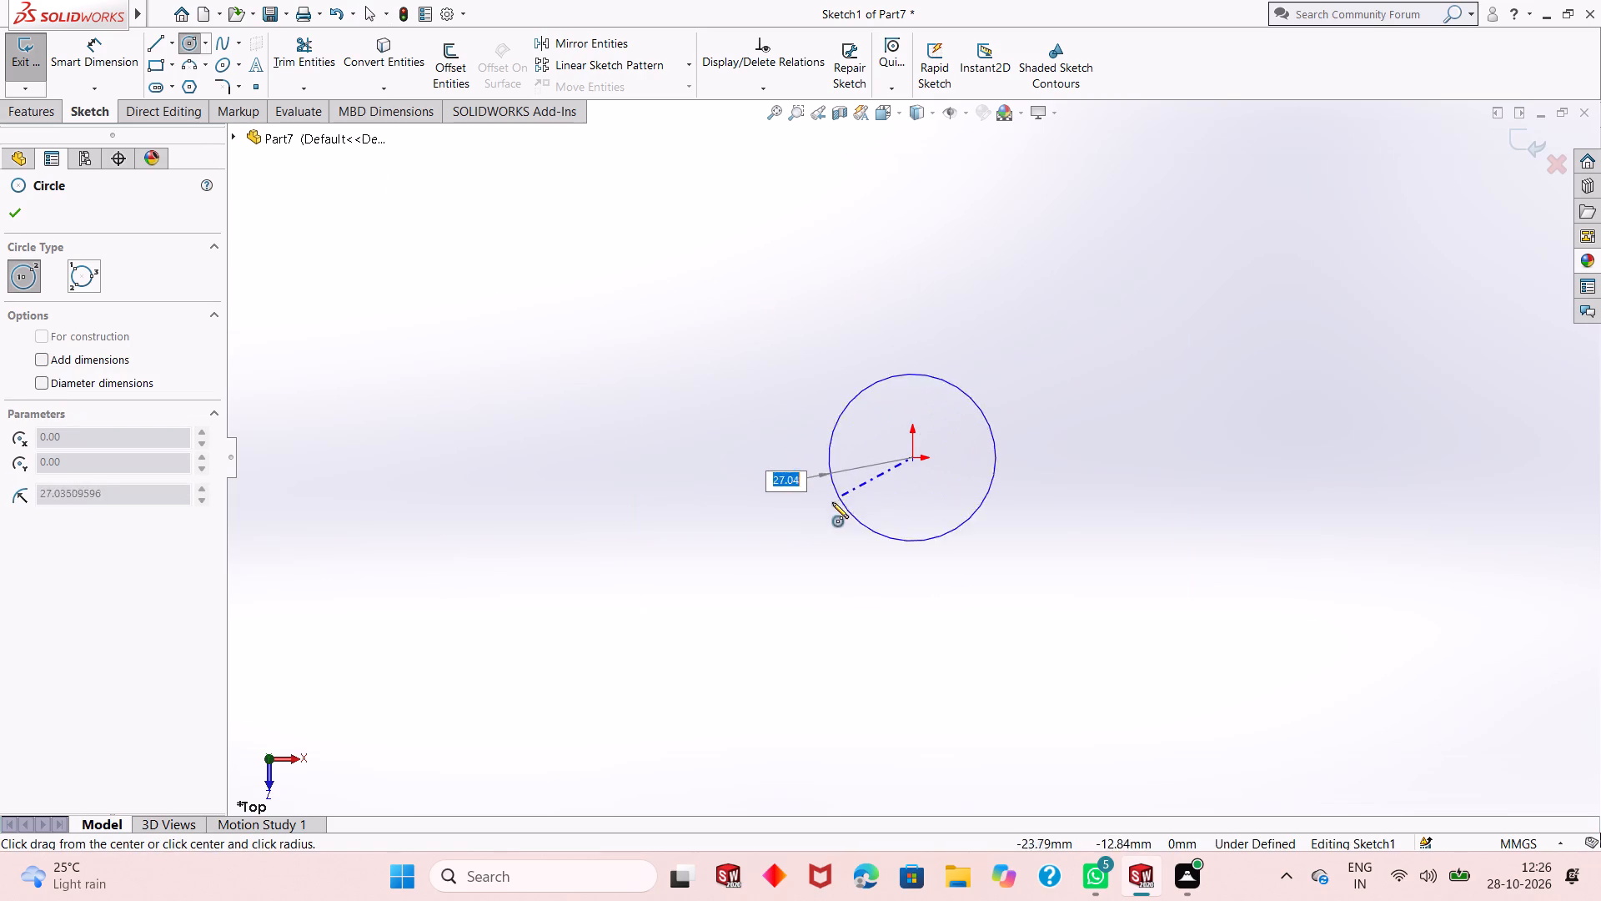
{"action": "left_click", "coordinate": [815, 515]}
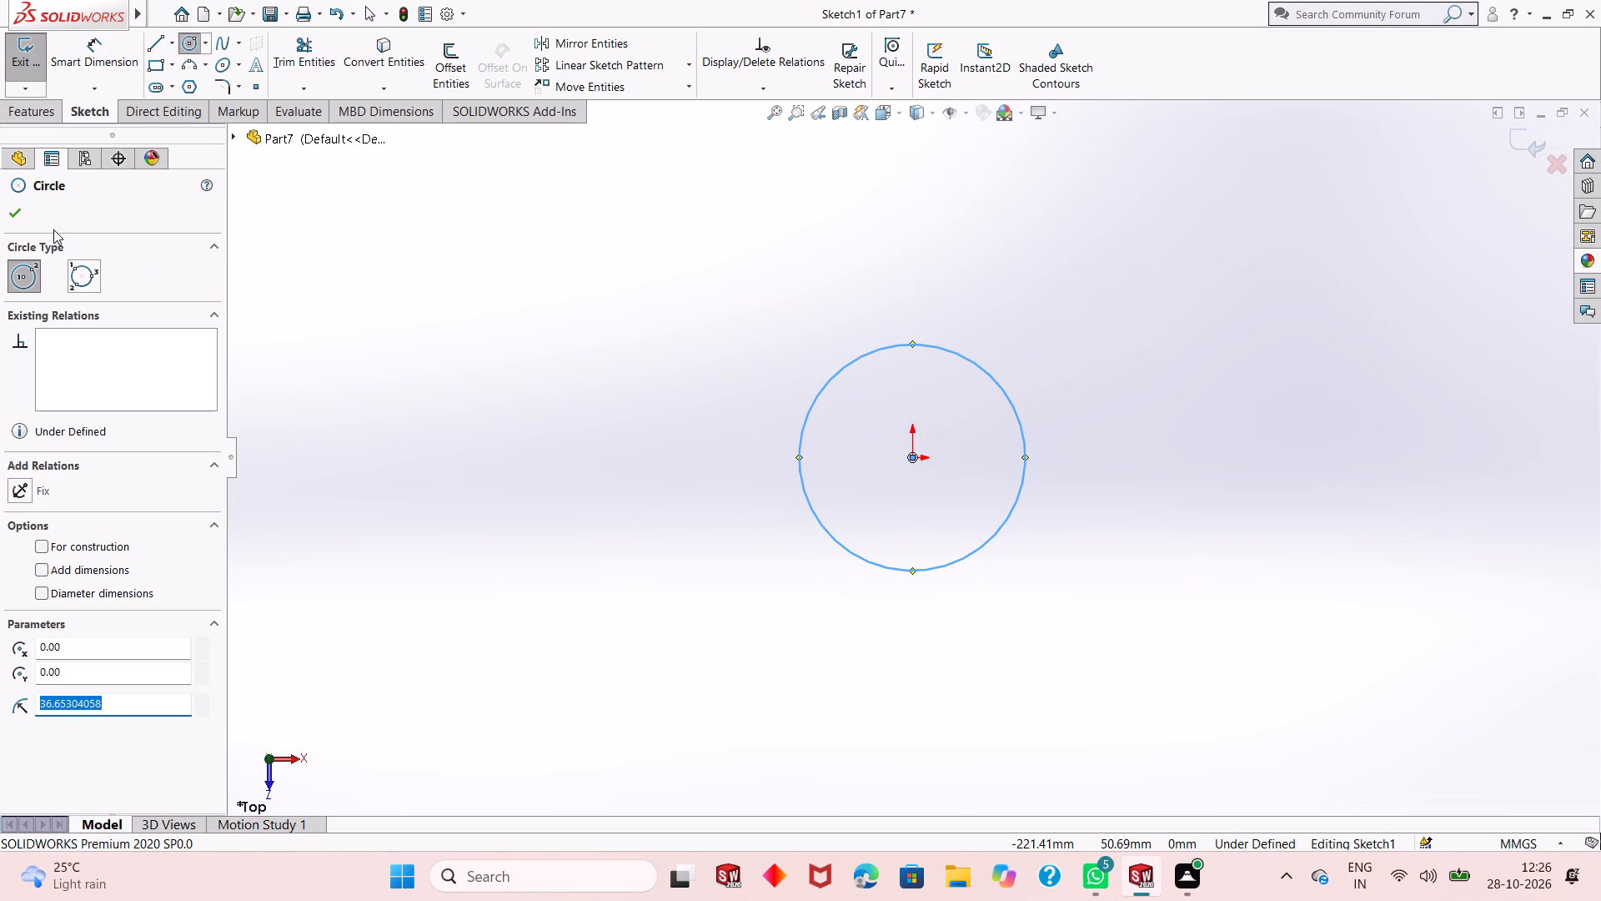
{"action": "left_click", "coordinate": [13, 220]}
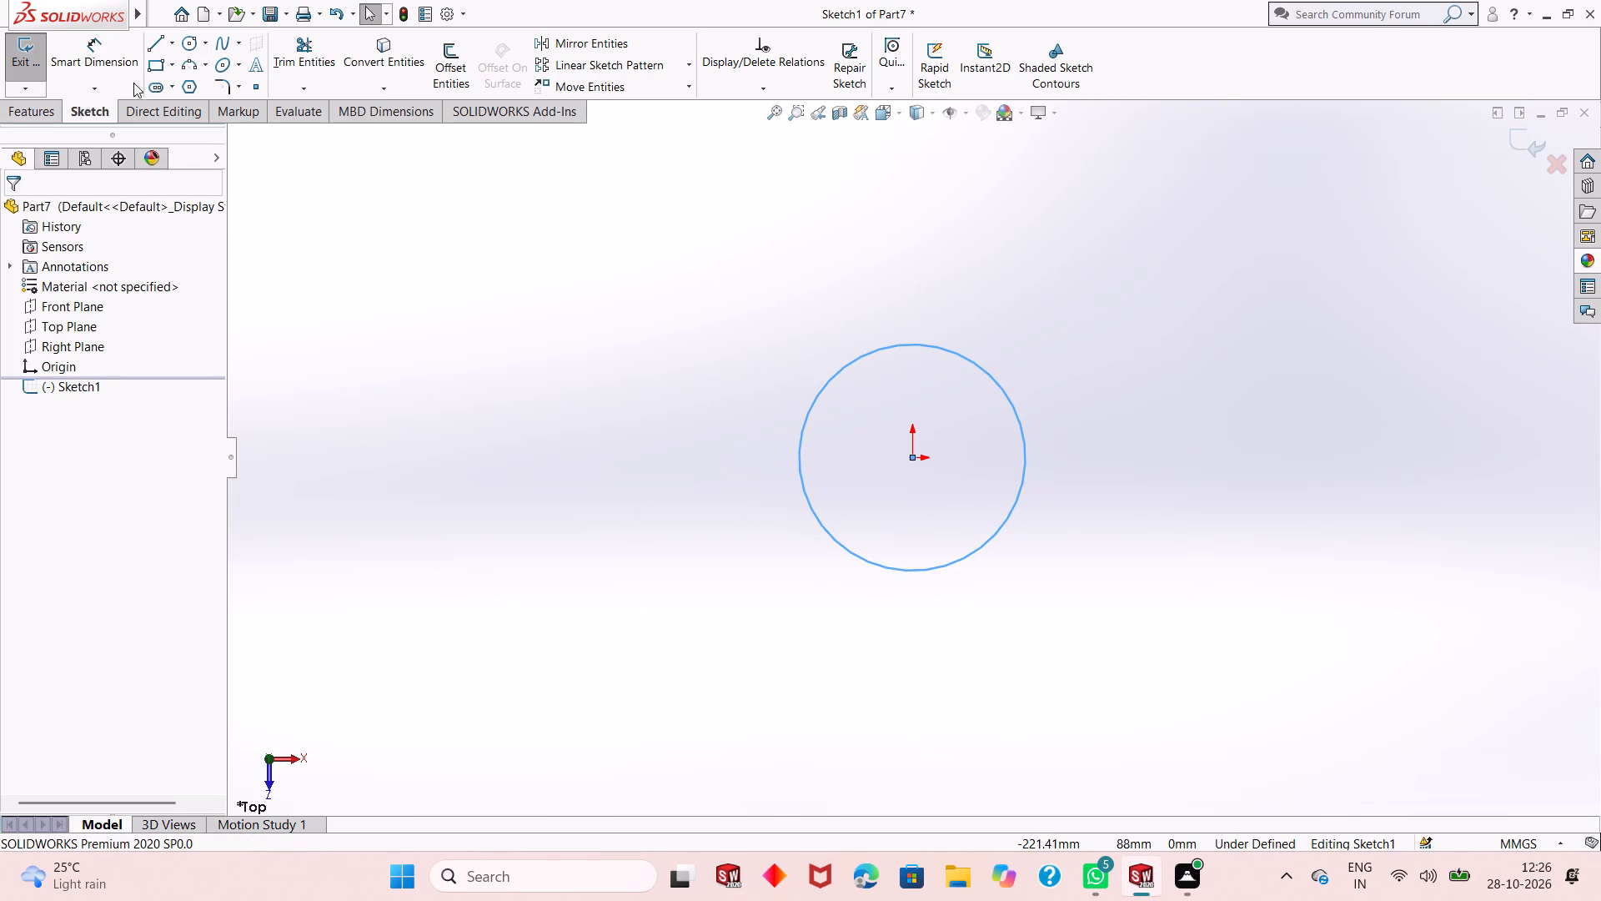
Dimension the circle's diameter at 68 mm.
{"action": "left_click", "coordinate": [120, 66]}
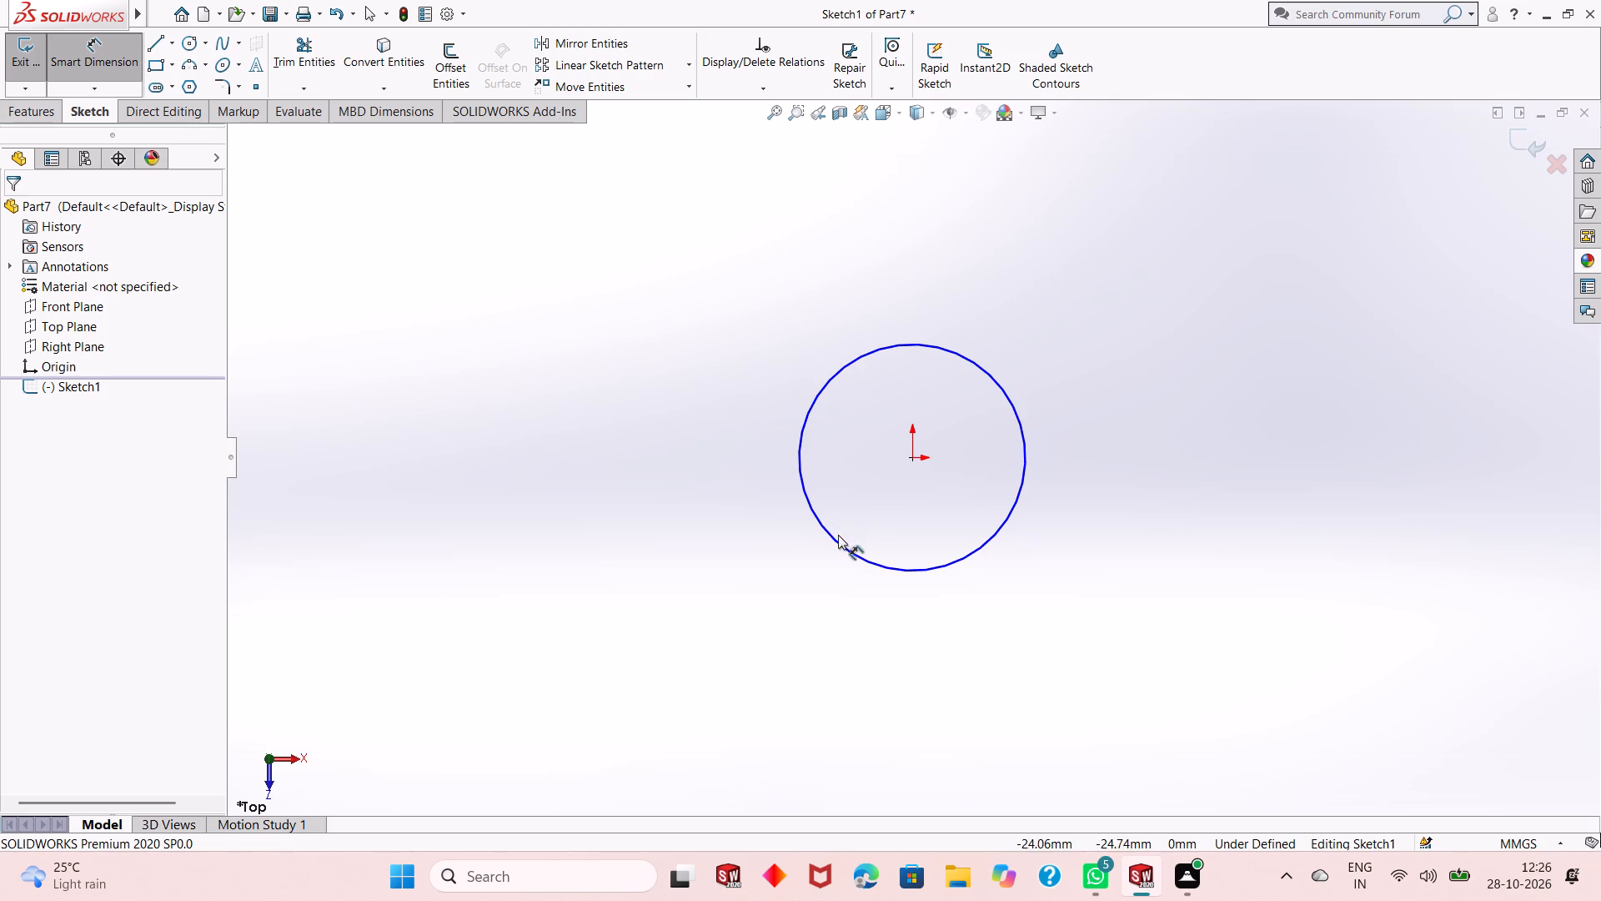
{"action": "left_click", "coordinate": [837, 537]}
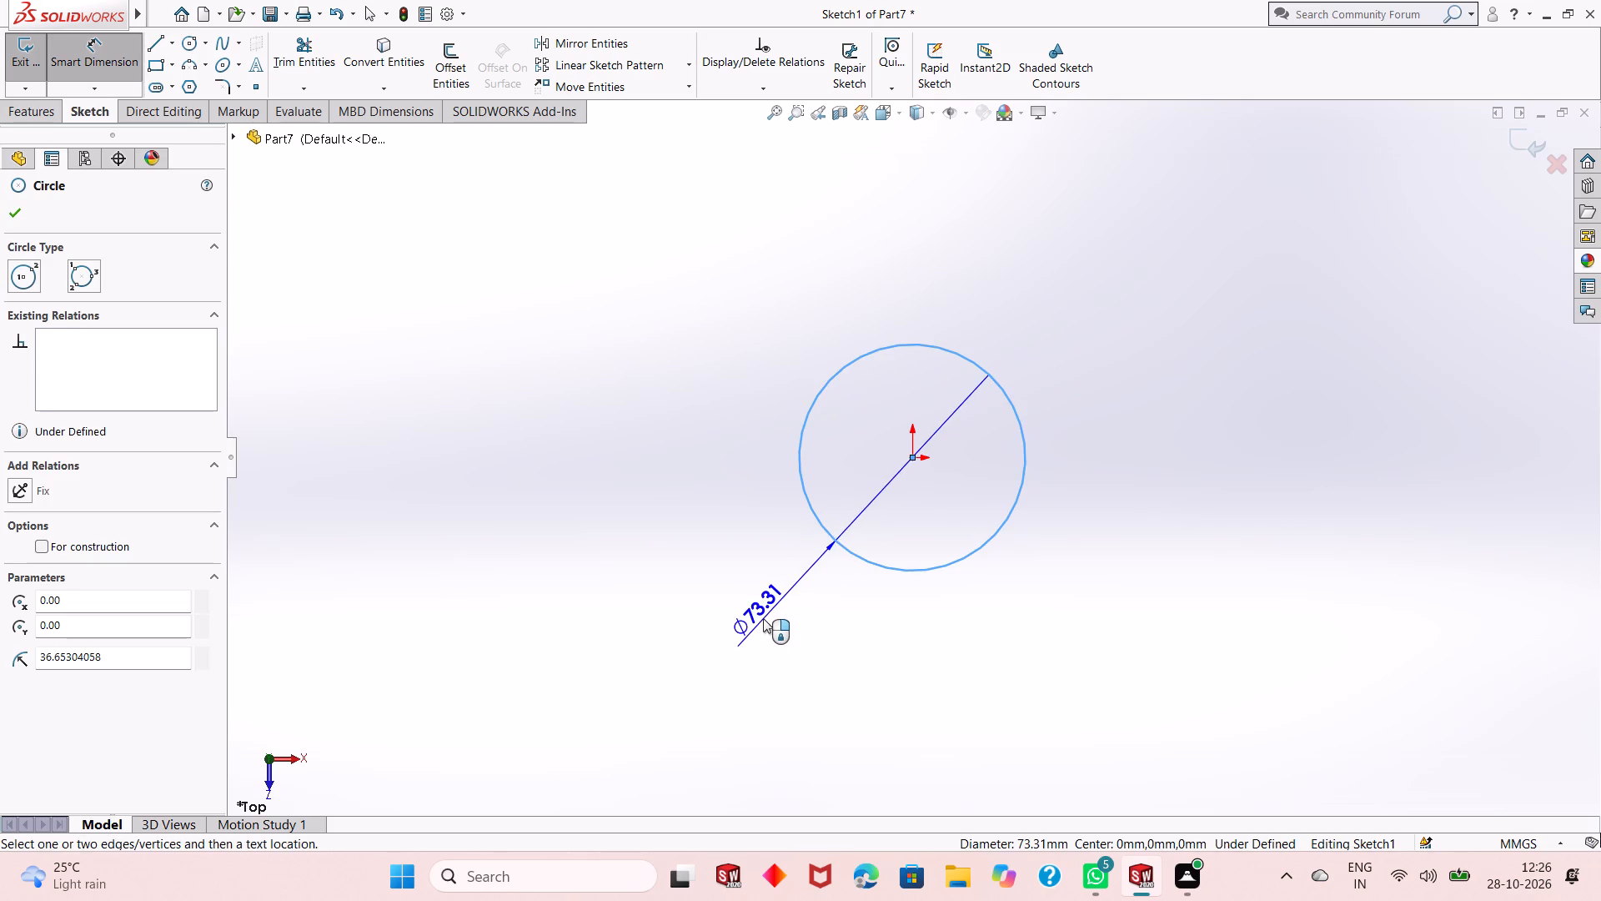
{"action": "left_click", "coordinate": [763, 618]}
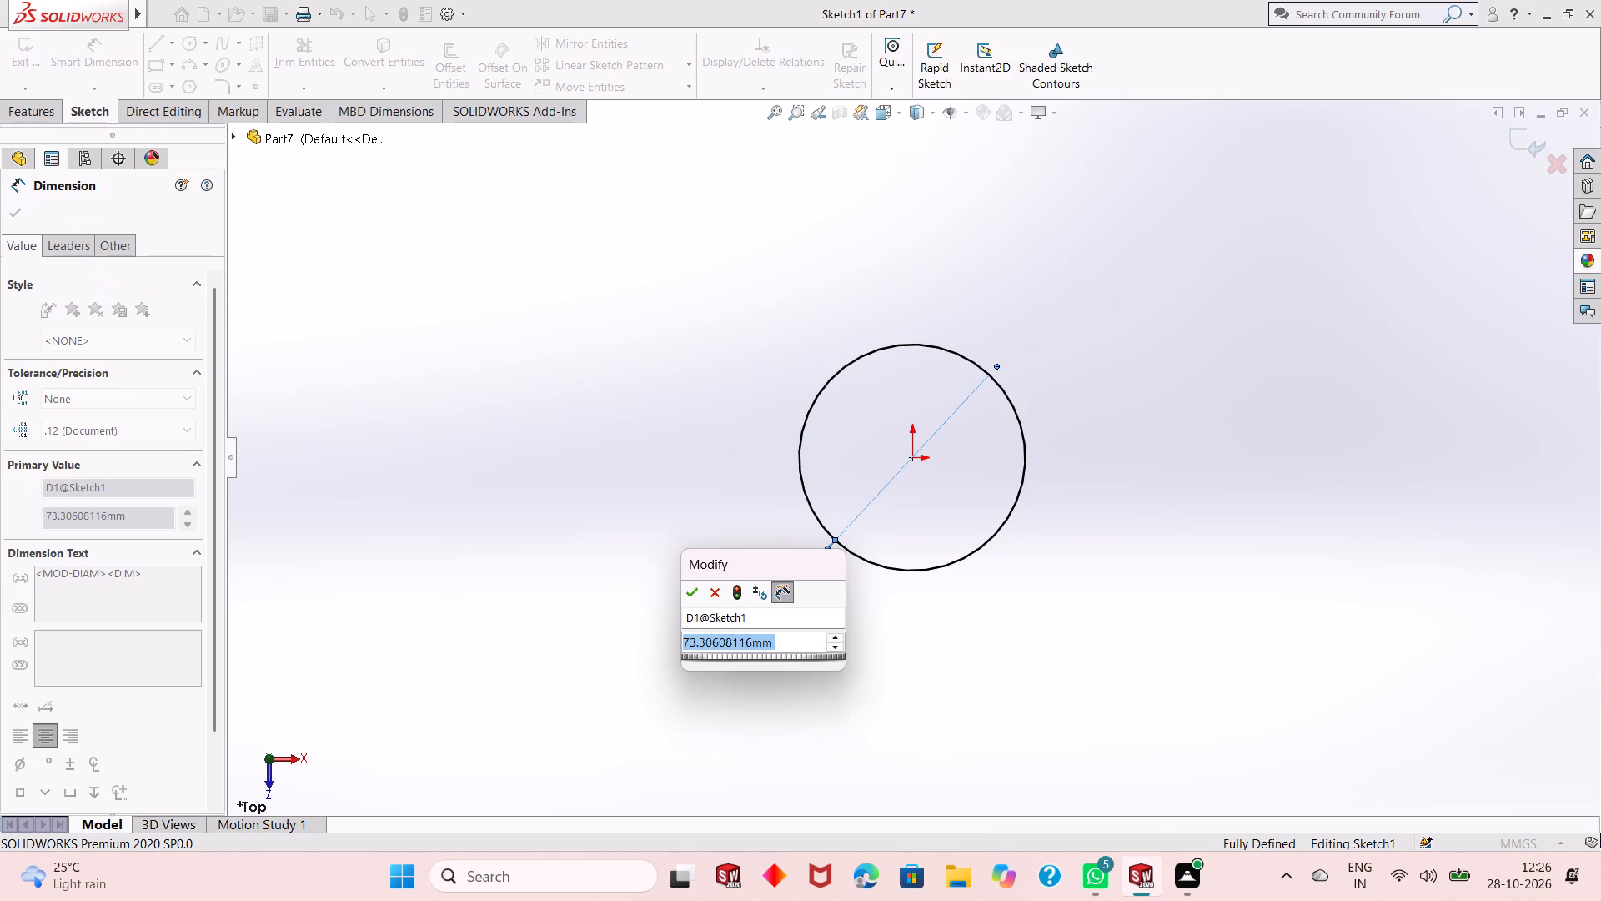
{"action": "key", "text": "7"}
{"action": "key", "text": "BackSpace"}
{"action": "type", "text": "34+34"}
{"action": "key", "text": "Return"}
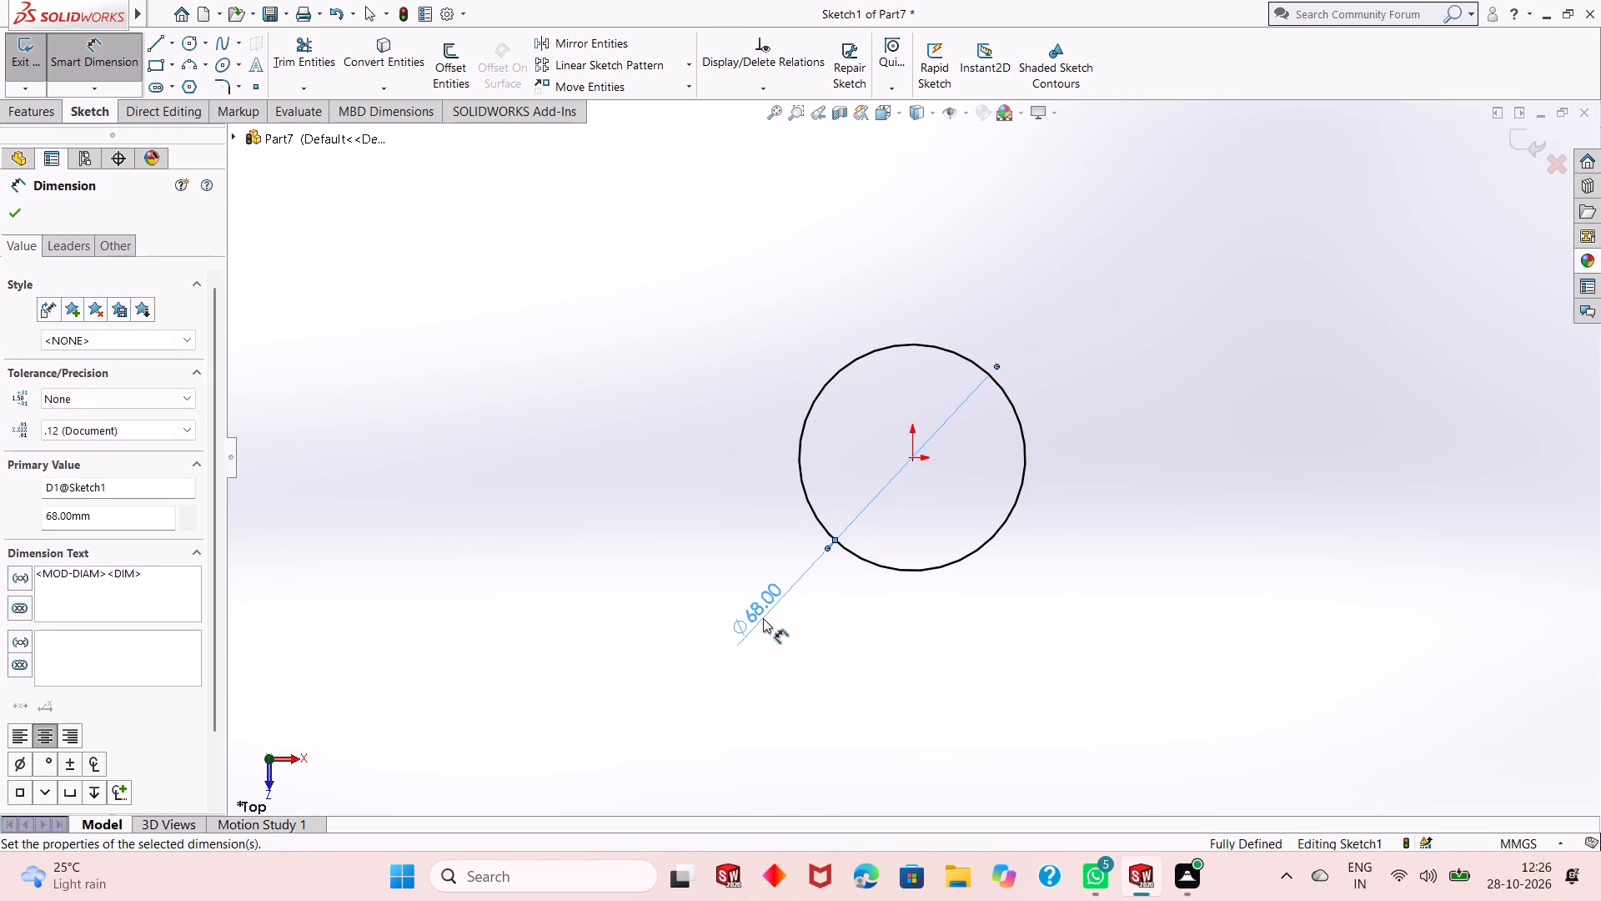
{"action": "left_click", "coordinate": [633, 416]}
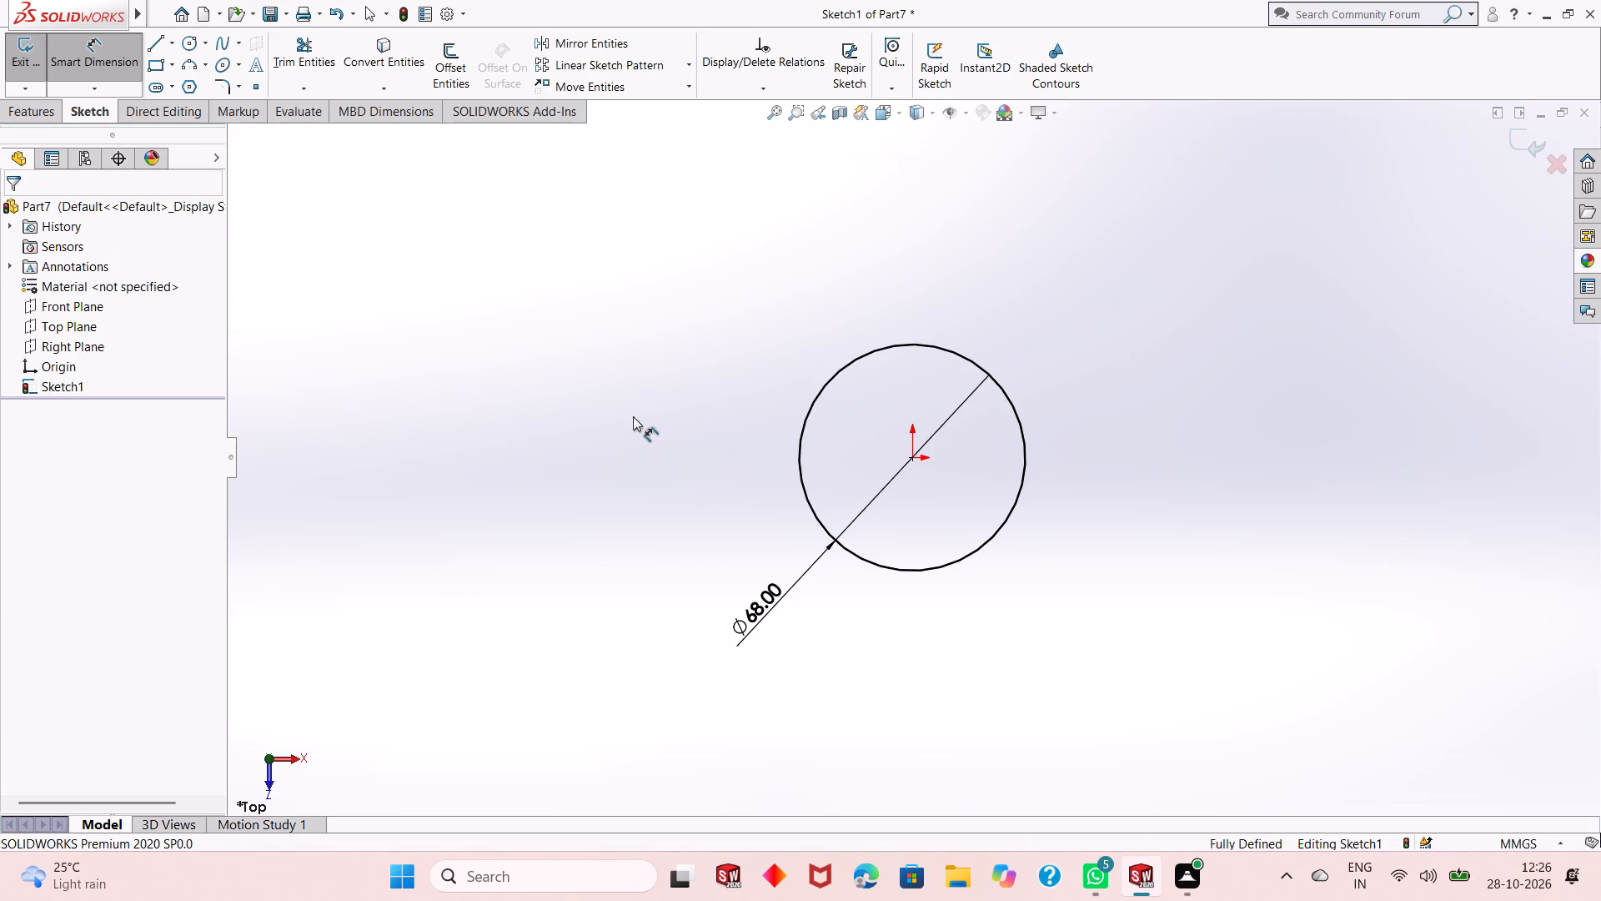
{"action": "right_click", "coordinate": [388, 350]}
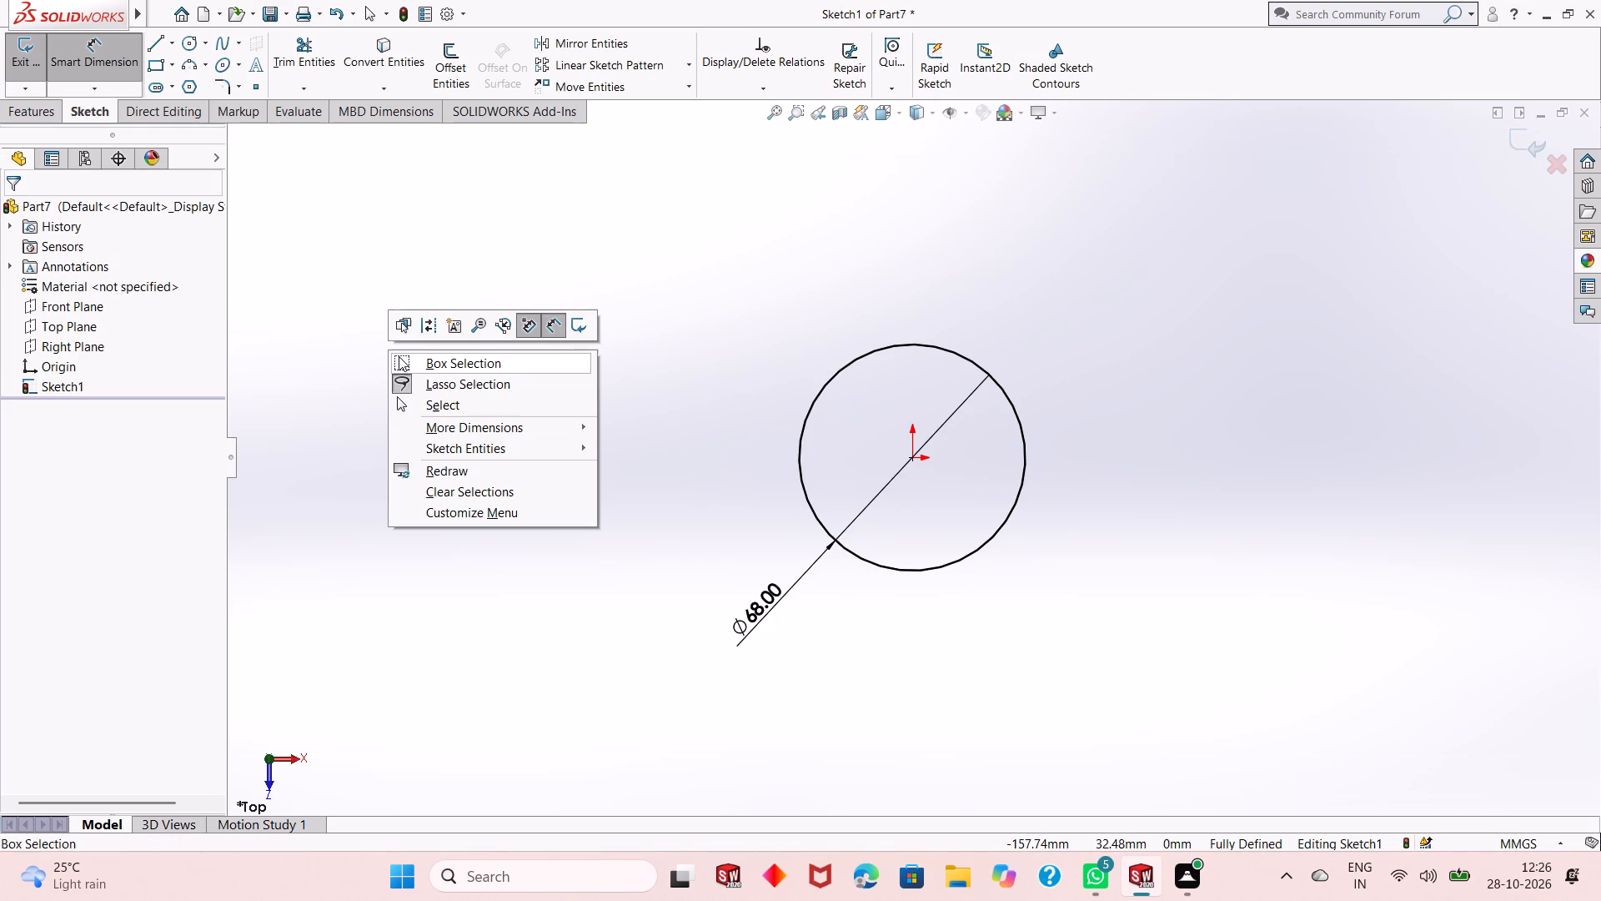
{"action": "left_click", "coordinate": [454, 403]}
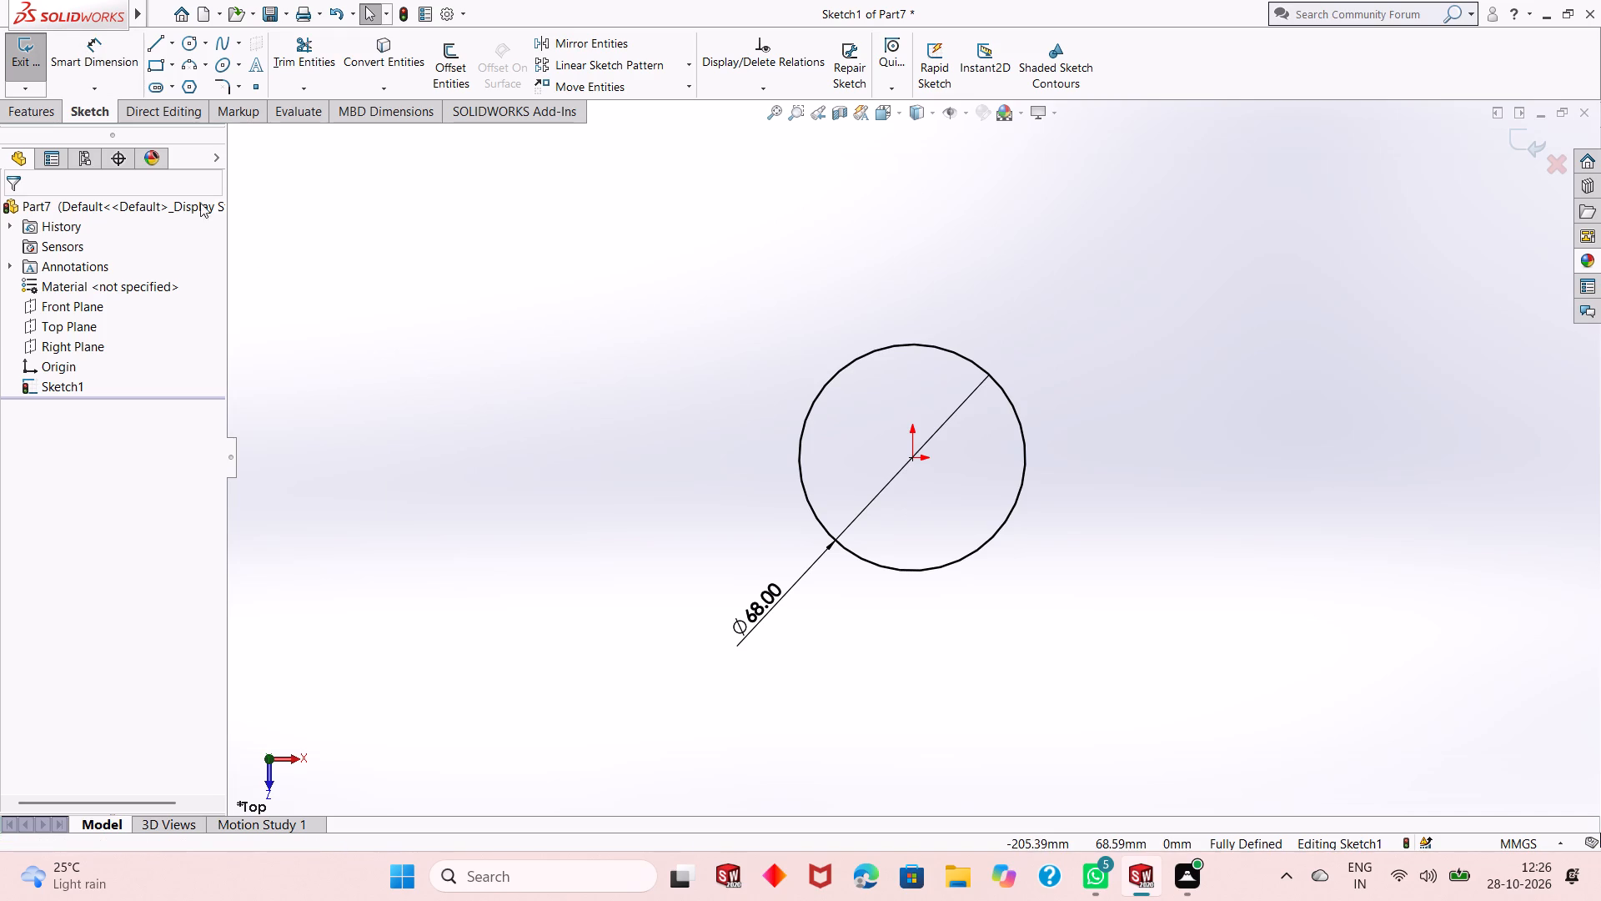
Draw a horizontal 59.4 mm line from the circle's top point, a 68 mm line downward, and a line back to the circle's bottom point.
{"action": "left_click", "coordinate": [148, 44]}
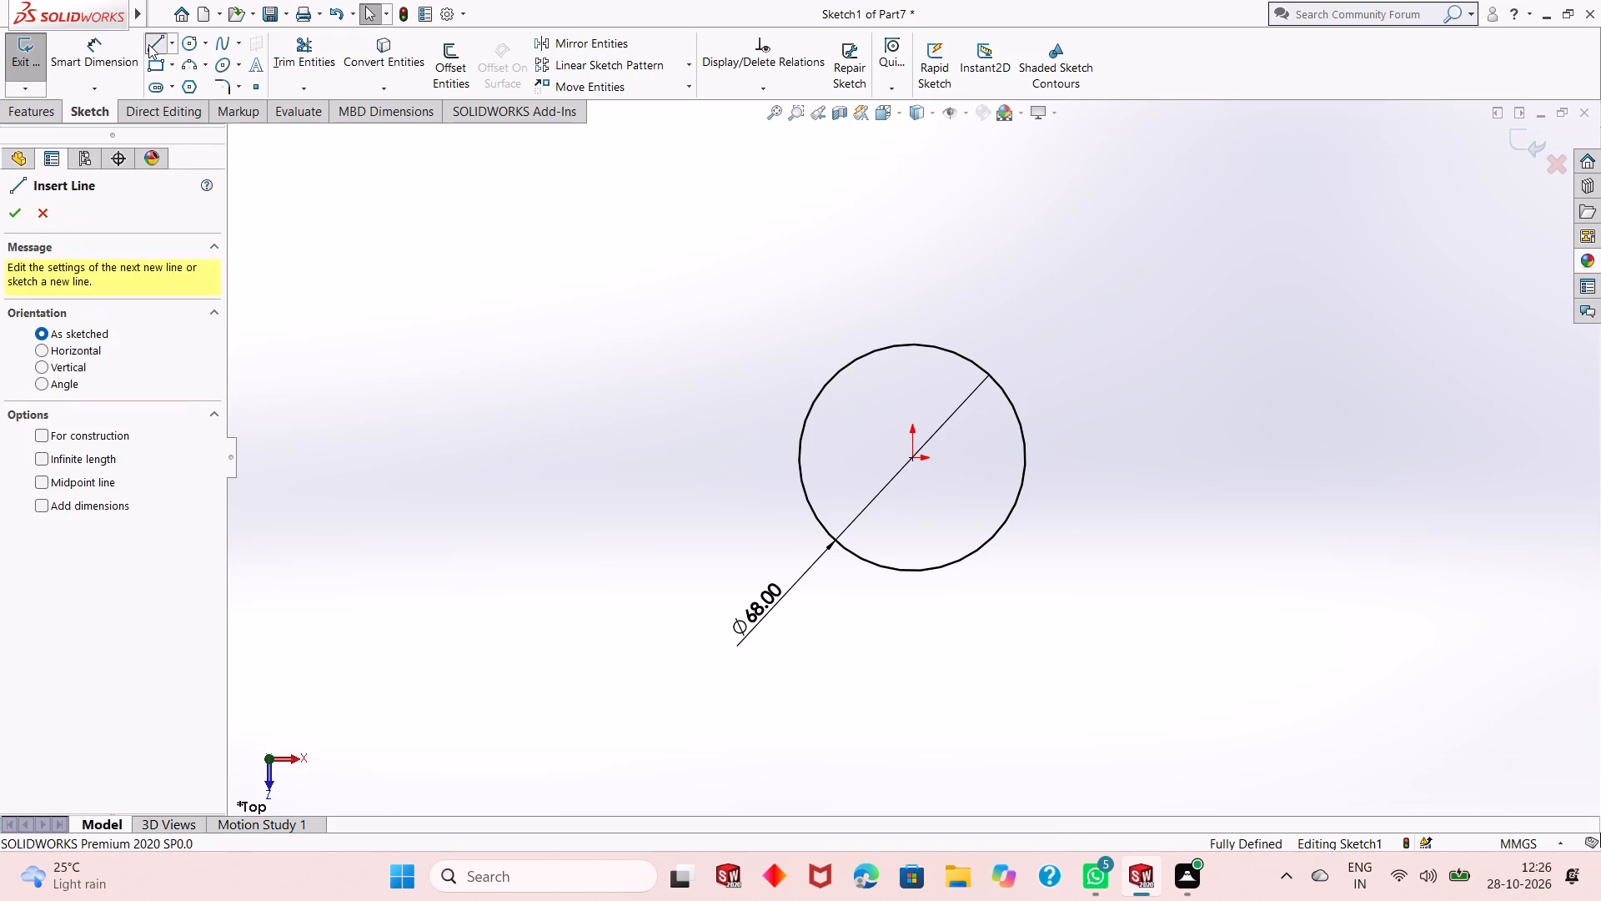
{"action": "left_click", "coordinate": [910, 343]}
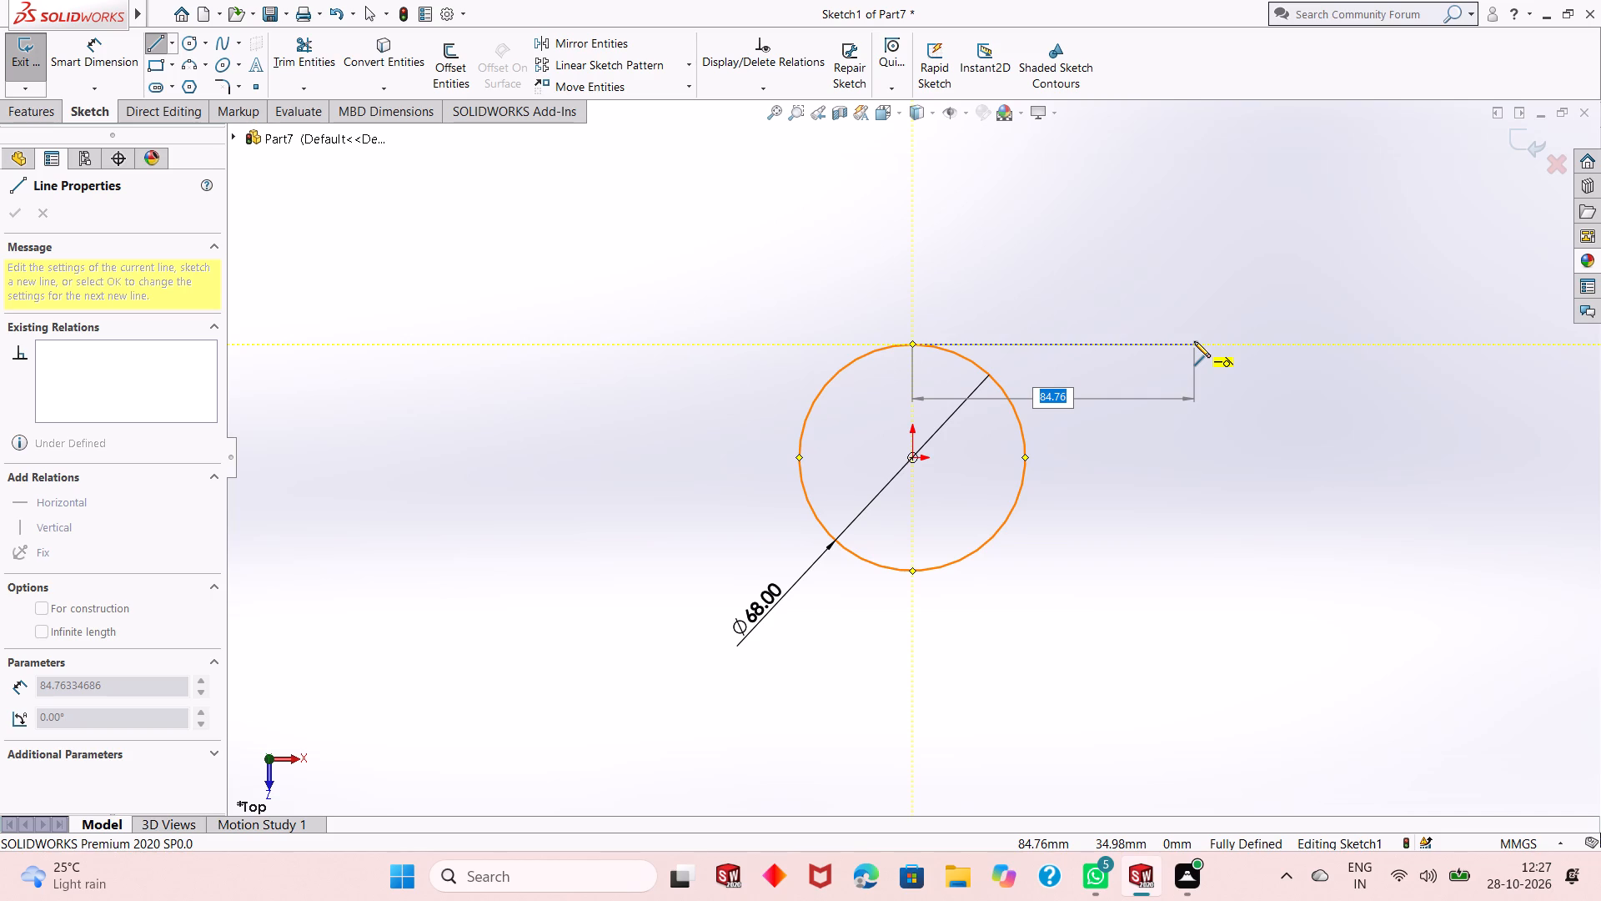
{"action": "type", "text": "59."}
{"action": "key", "text": "4"}
{"action": "key", "text": "Return"}
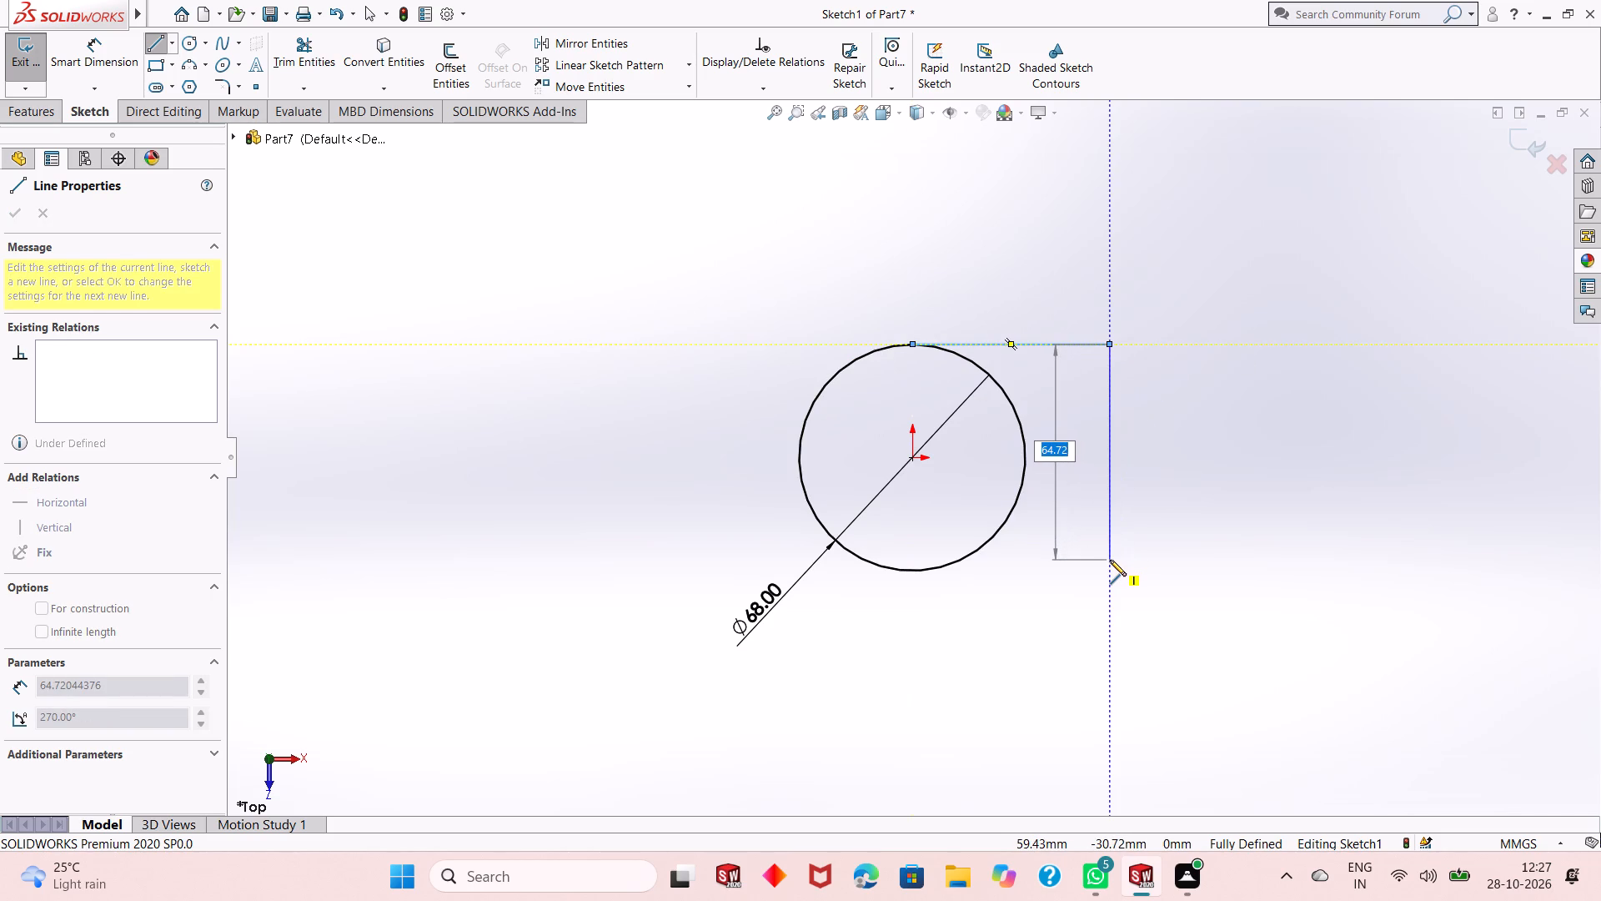
{"action": "type", "text": "68"}
{"action": "key", "text": "Return"}
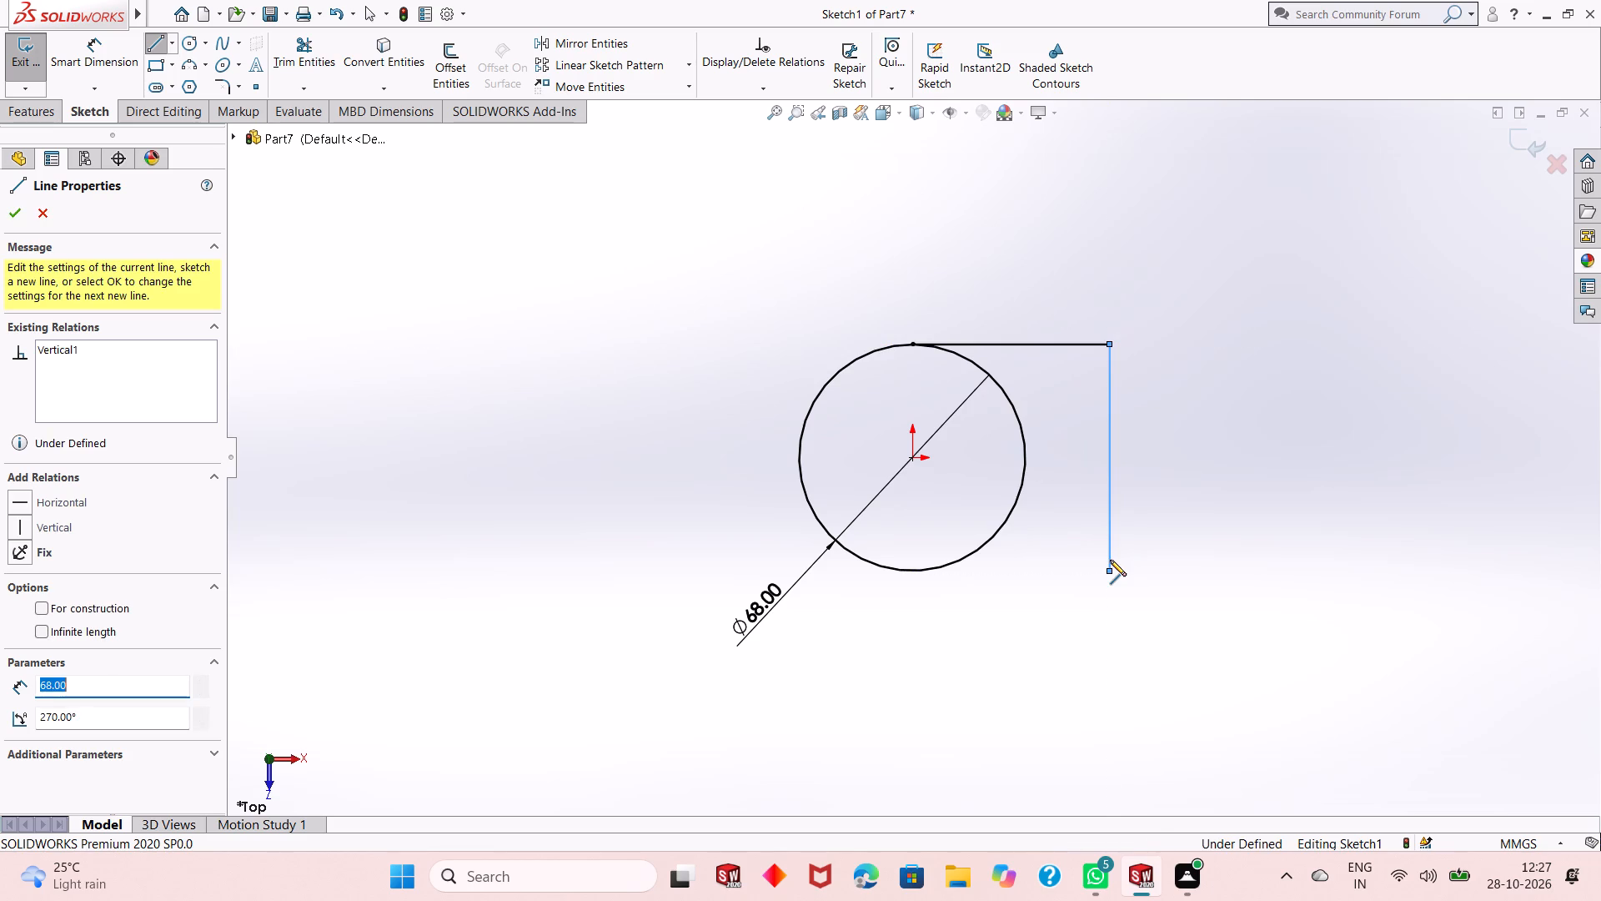
{"action": "left_click", "coordinate": [911, 572]}
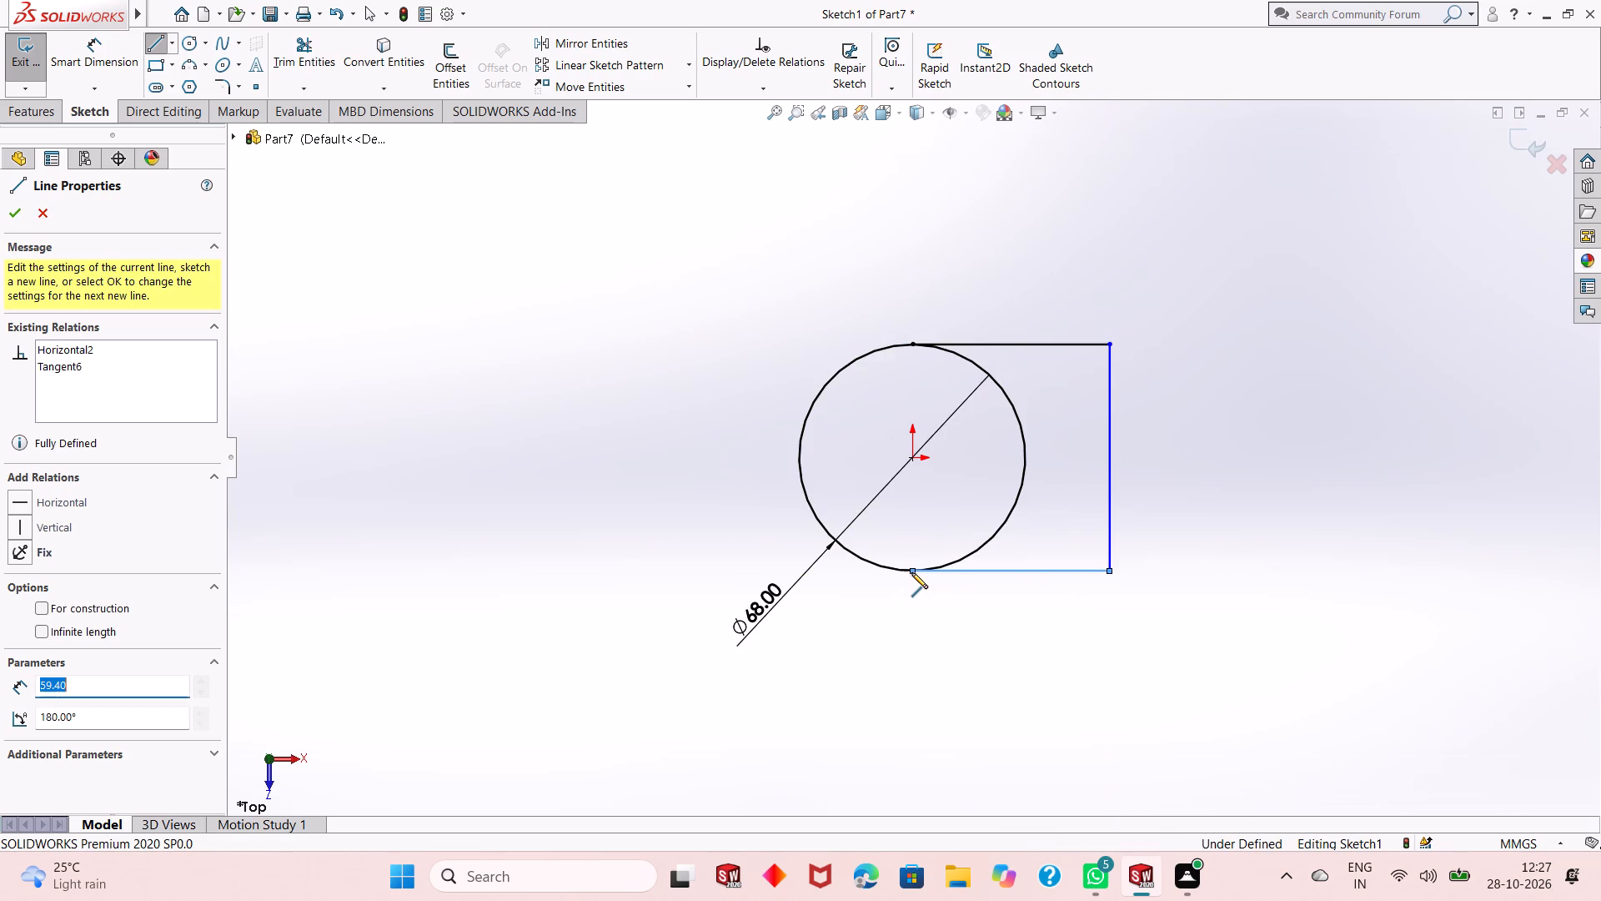
{"action": "key", "text": "Return"}
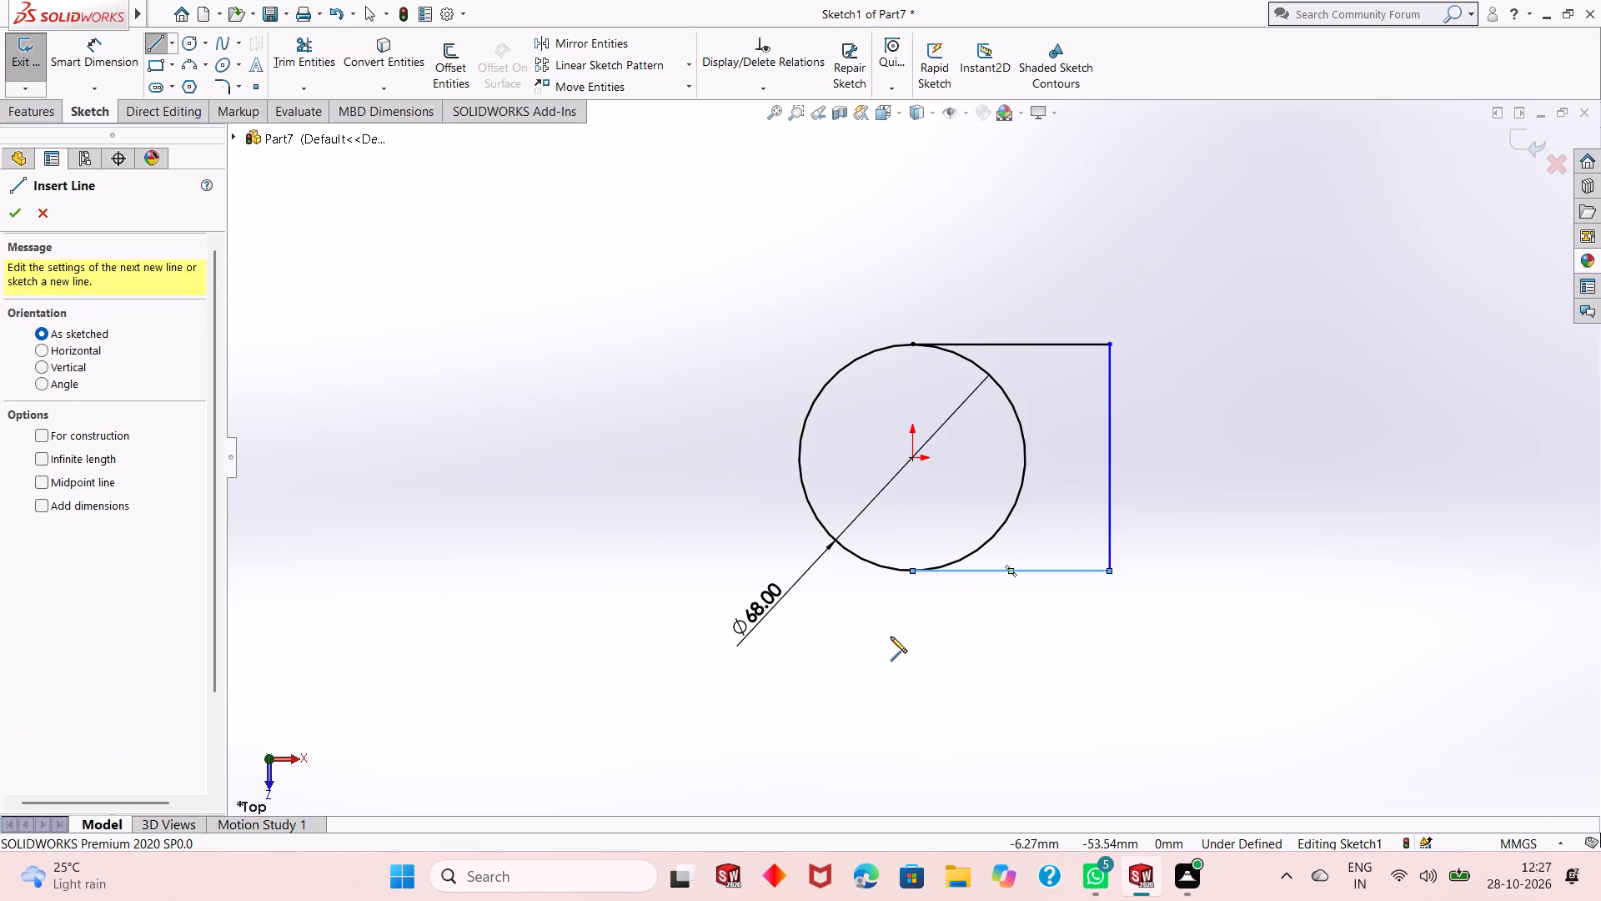
{"action": "key", "text": "Escape"}
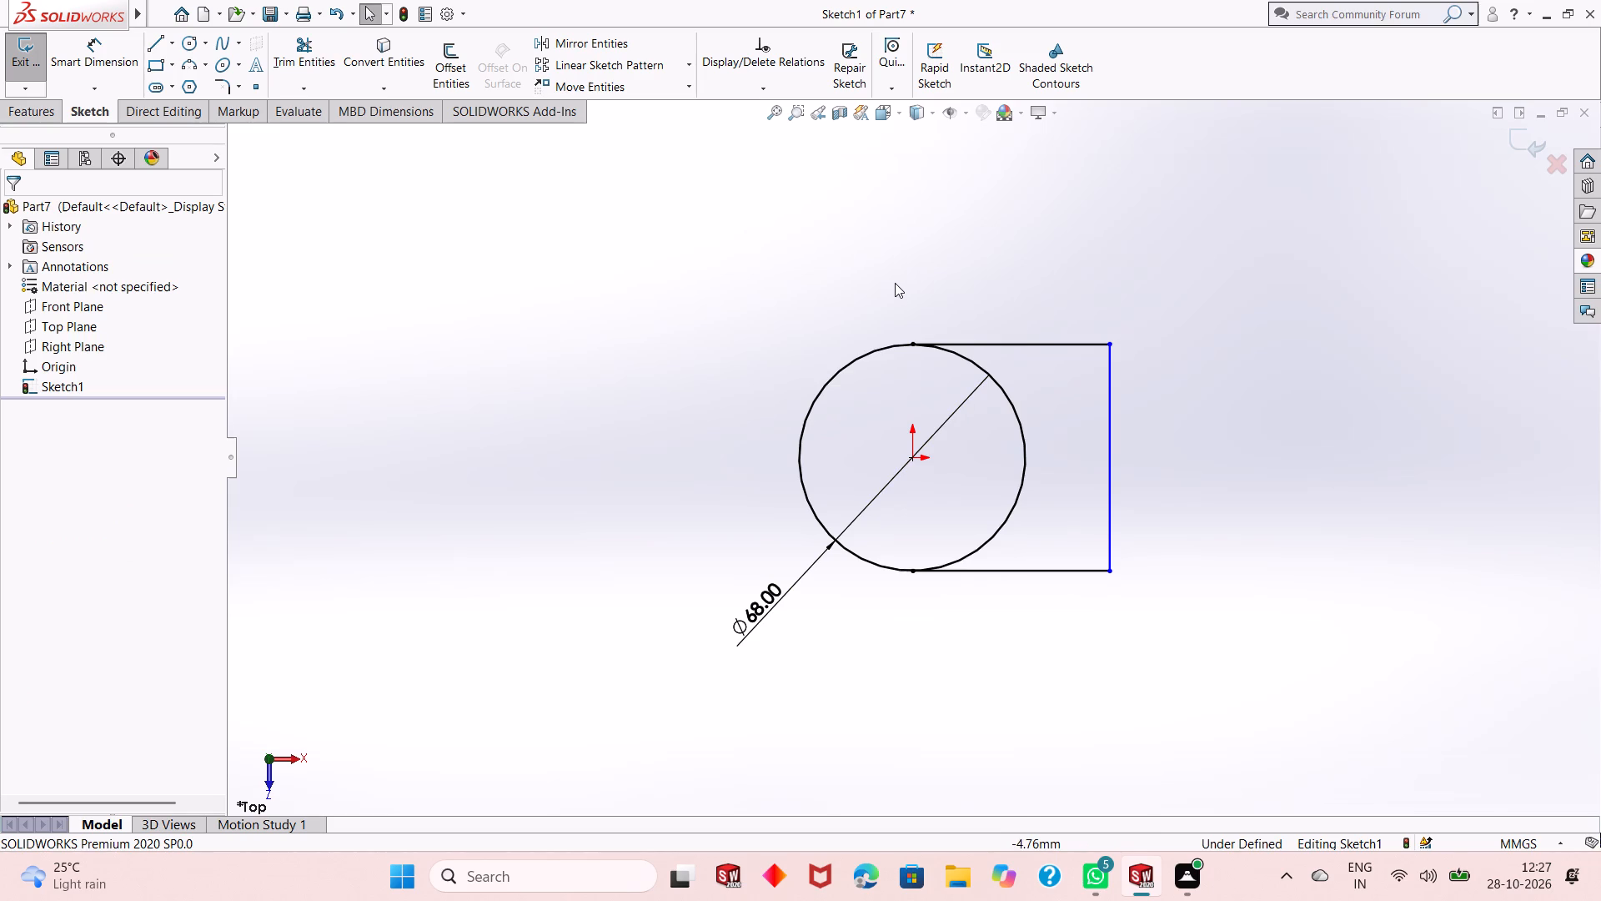
Dimension the lower horizontal line's length at 59.40 mm.
{"action": "left_click", "coordinate": [110, 65]}
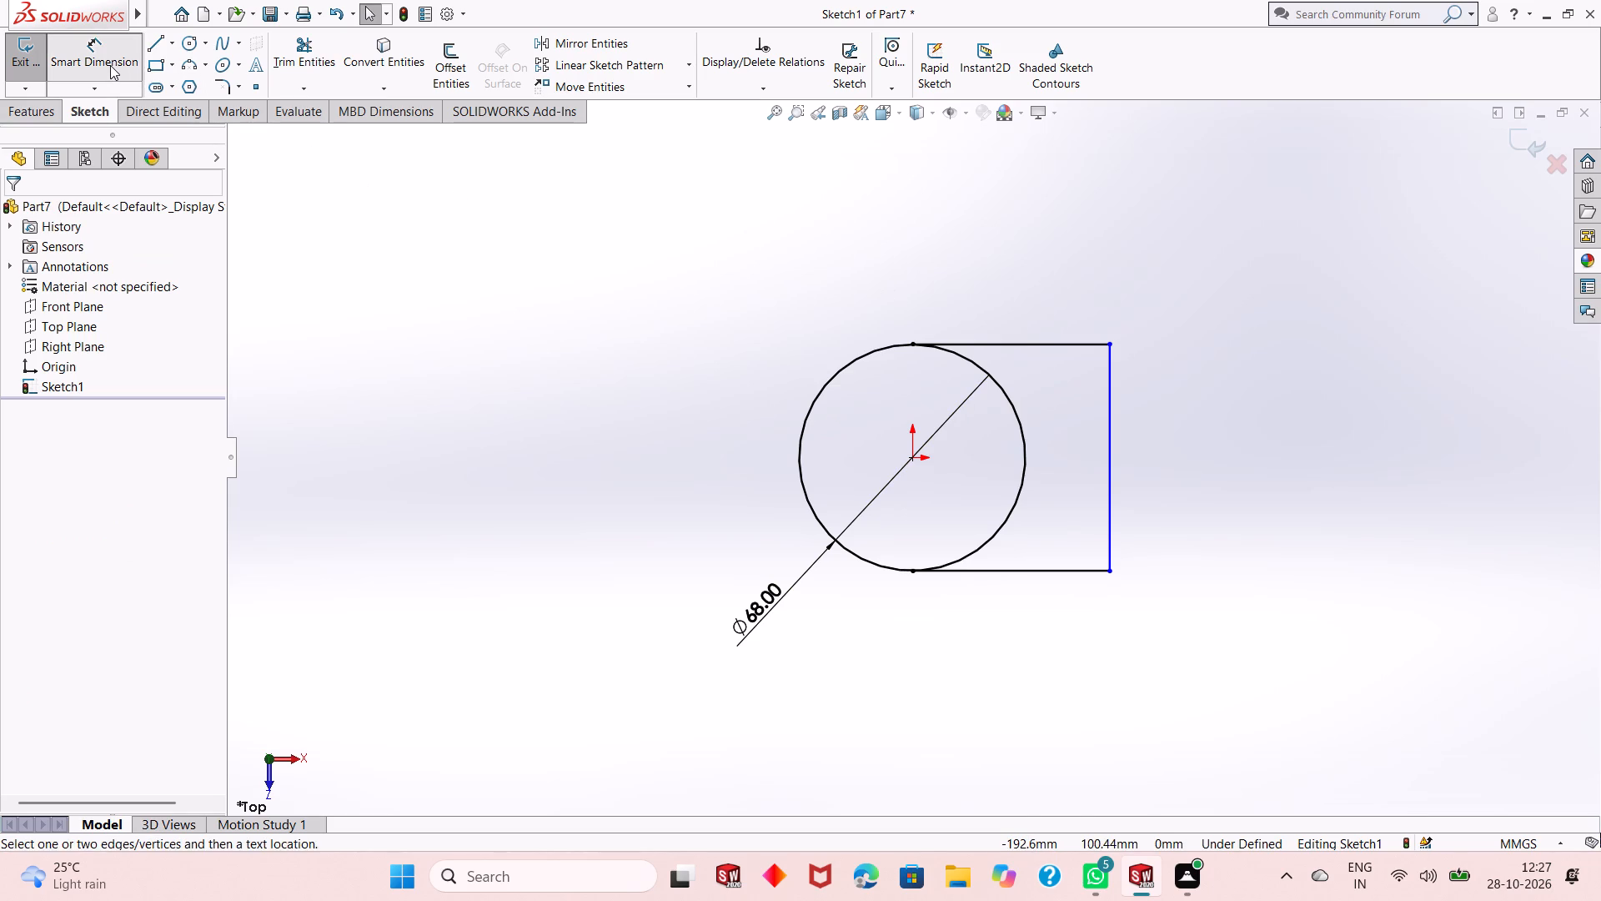
{"action": "left_click", "coordinate": [1074, 567]}
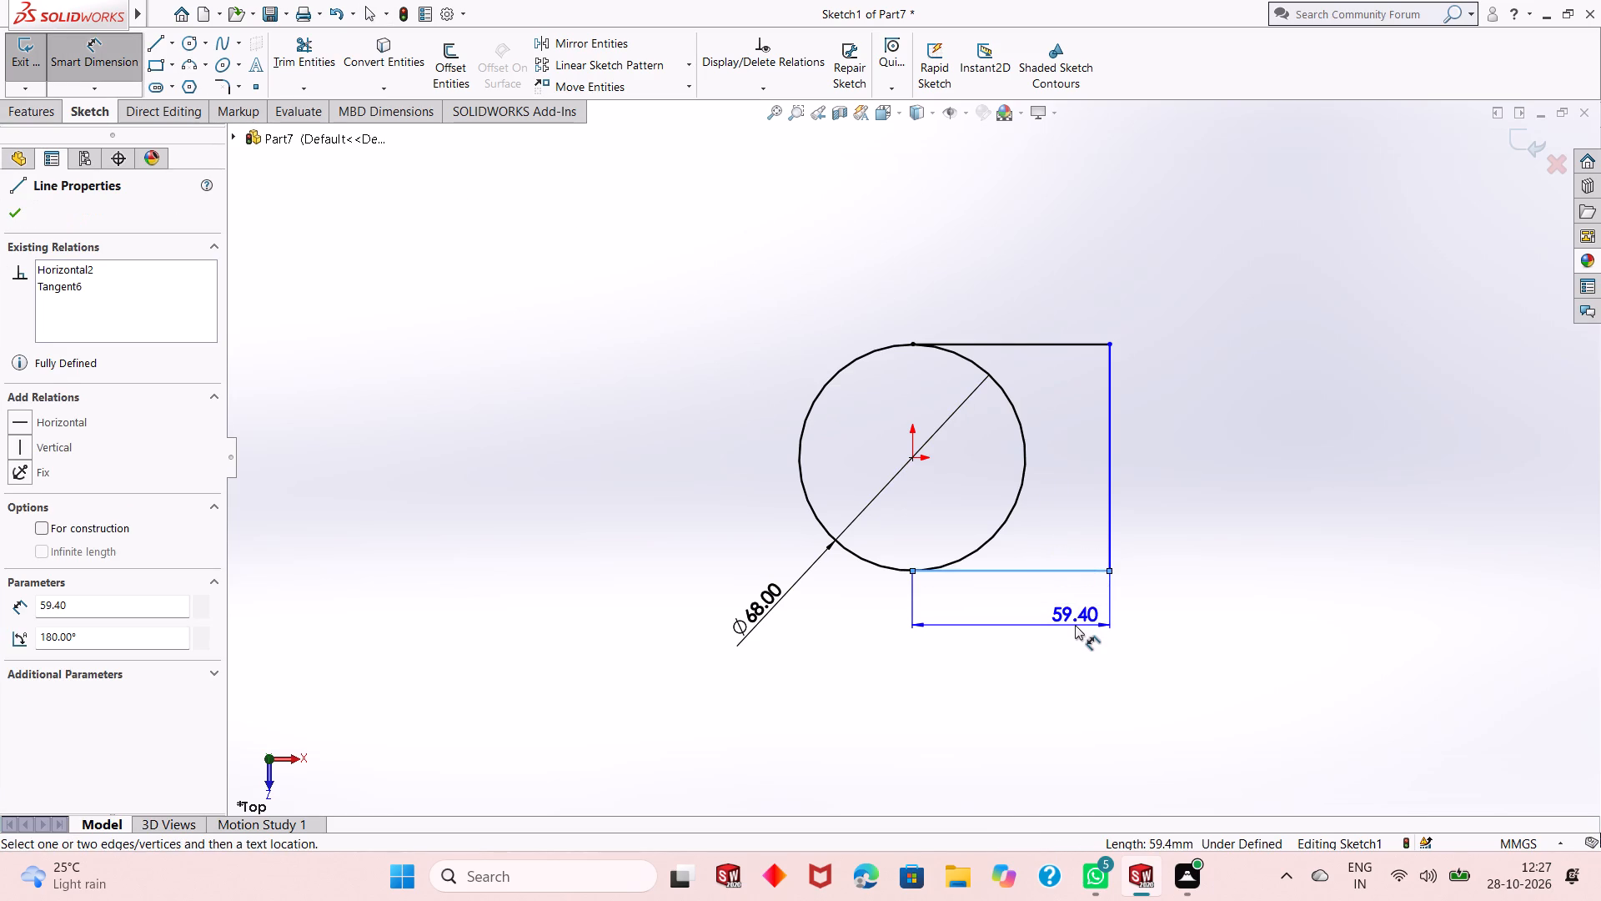
{"action": "left_click", "coordinate": [1075, 625]}
{"action": "key", "text": "Return"}
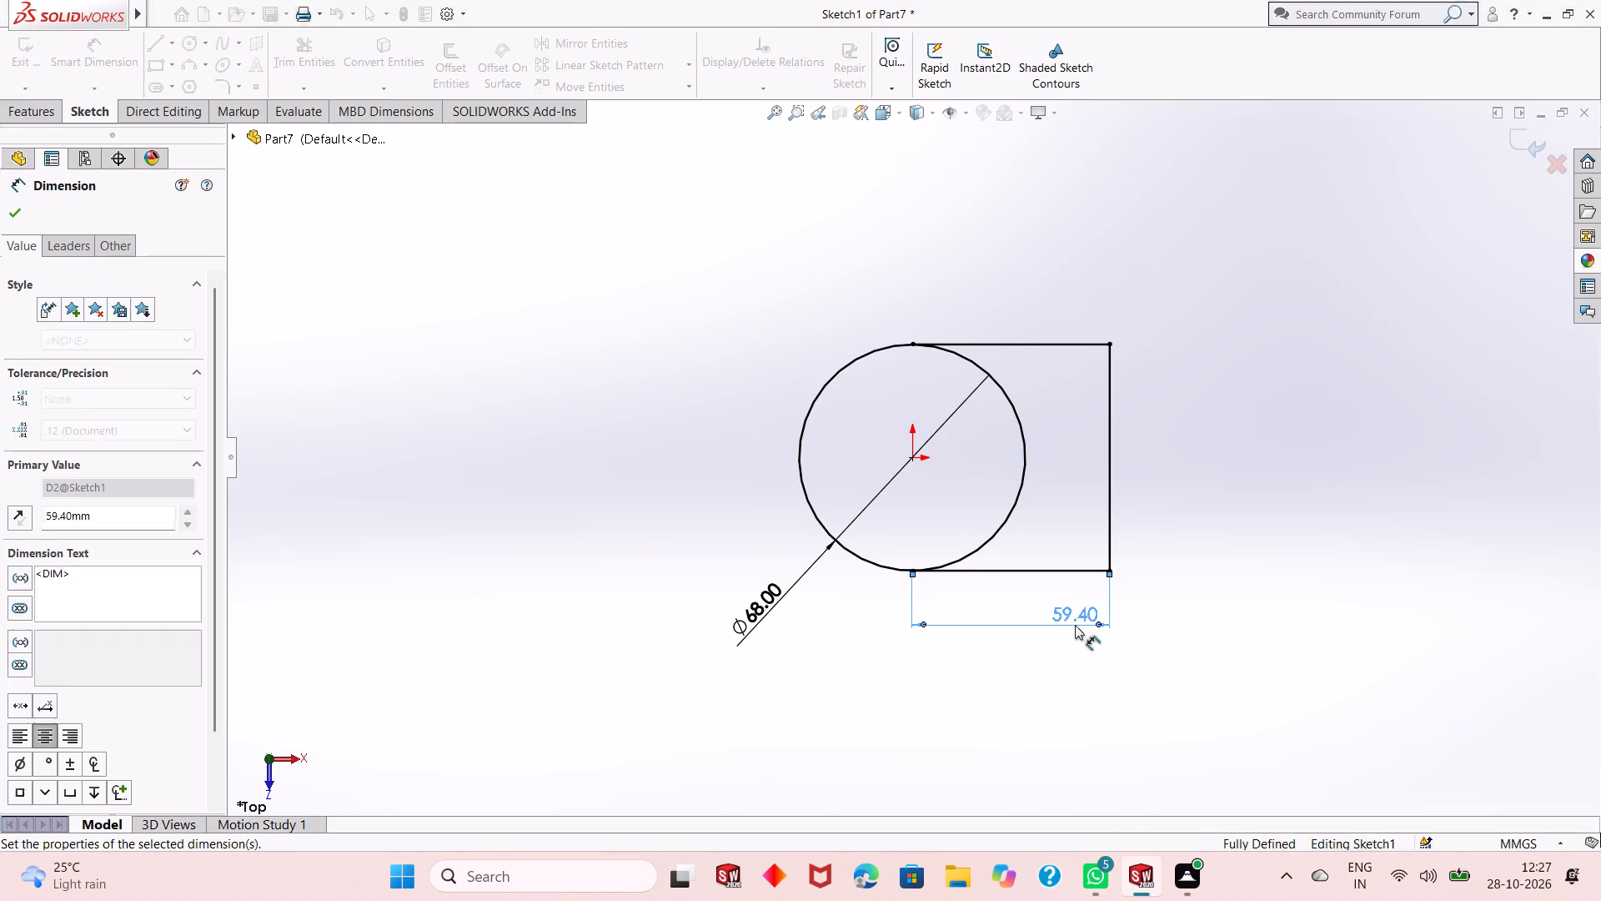
{"action": "right_click", "coordinate": [1149, 305]}
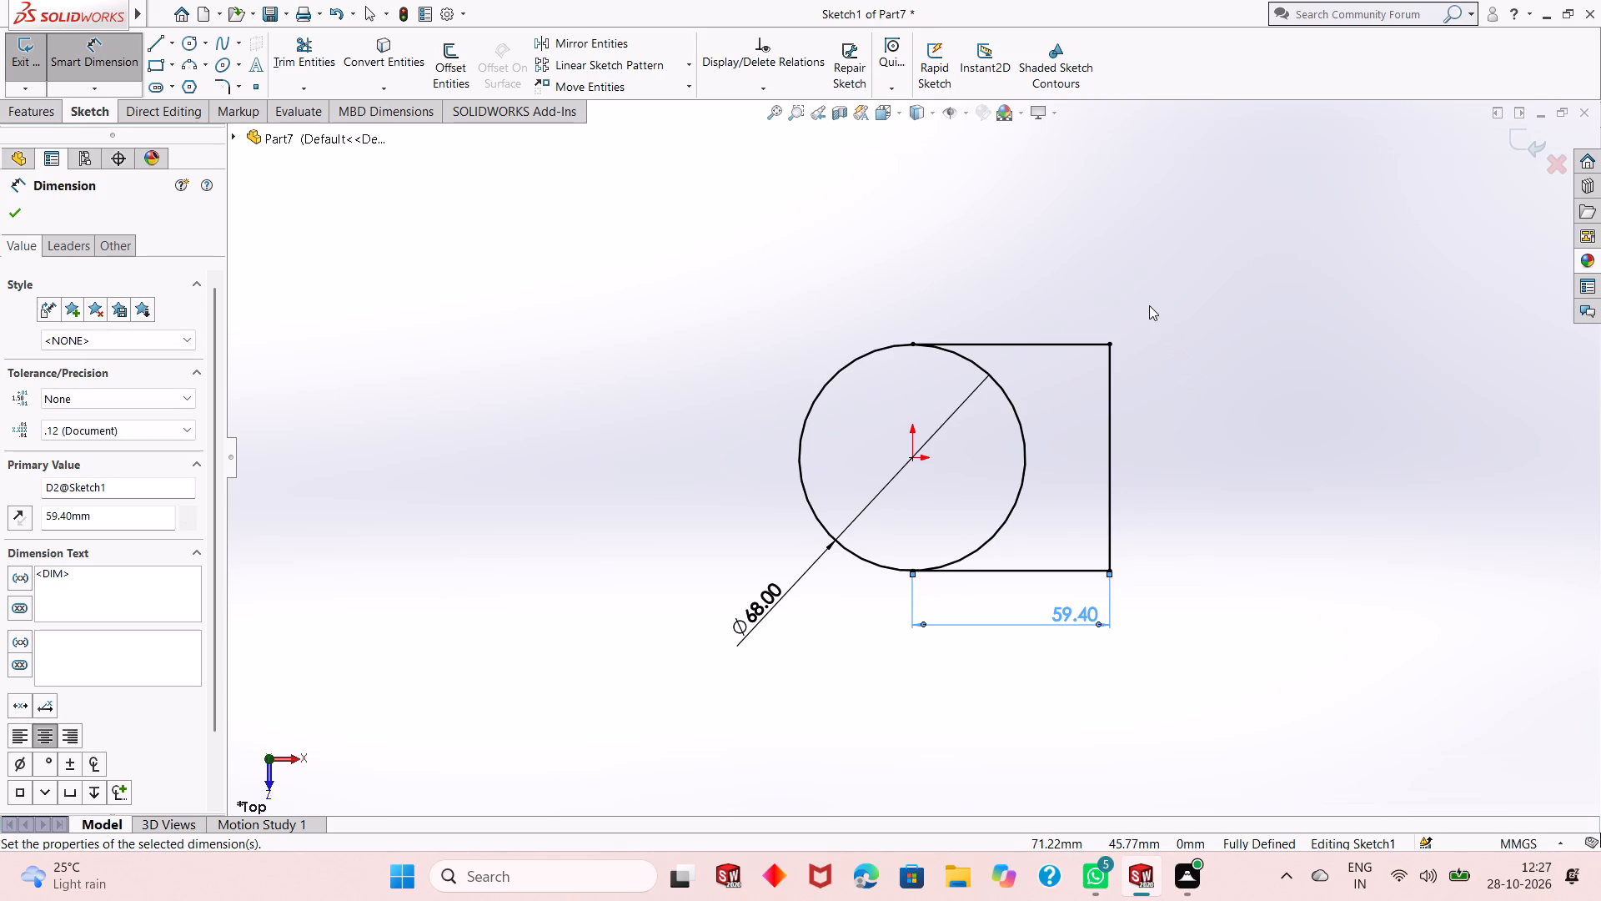
{"action": "left_click", "coordinate": [1191, 363]}
{"action": "key", "text": "Escape"}
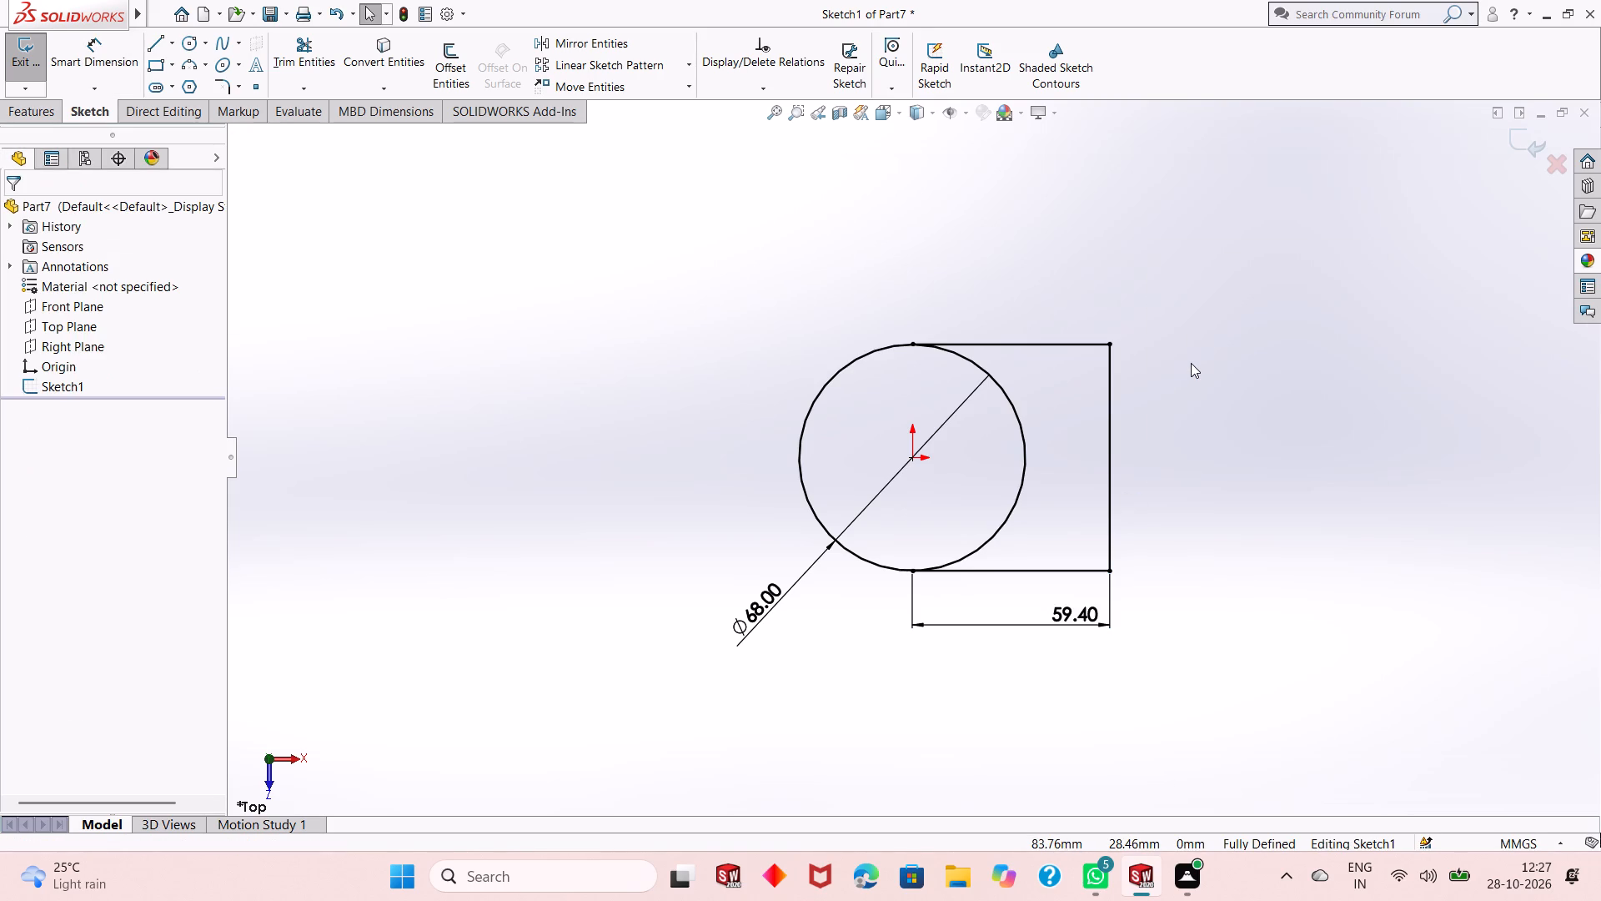
Trim away the half of the circle lying inside the profile using Trim to closest, leaving a D-shaped outline.
{"action": "left_click", "coordinate": [328, 64]}
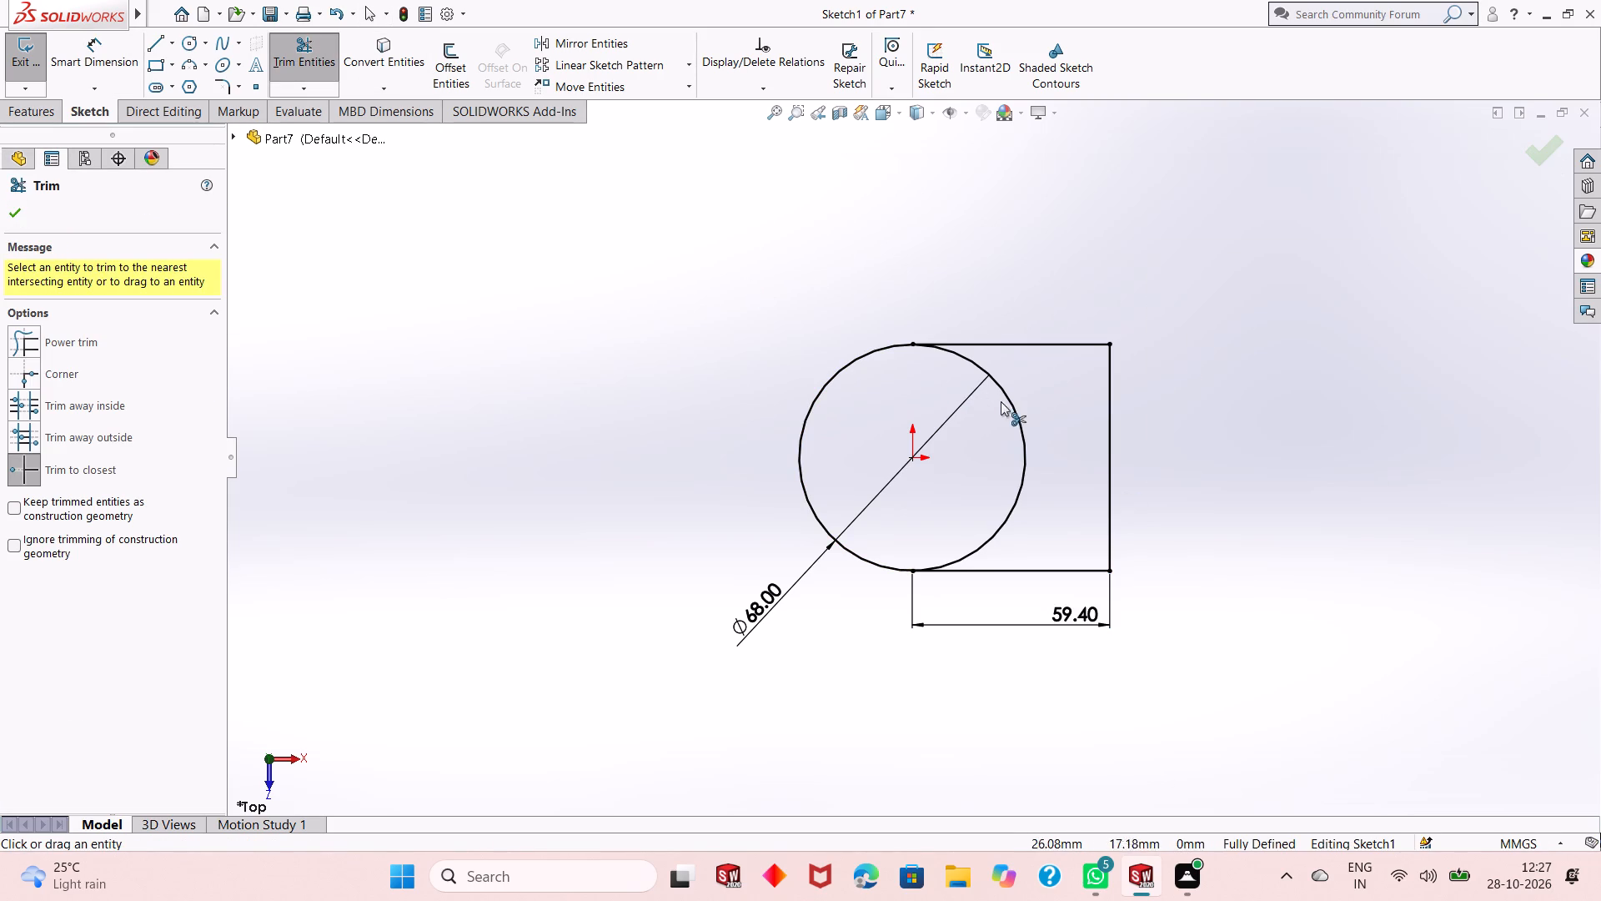
{"action": "left_click", "coordinate": [1010, 404]}
{"action": "key", "text": "Escape"}
{"action": "key", "text": "Escape"}
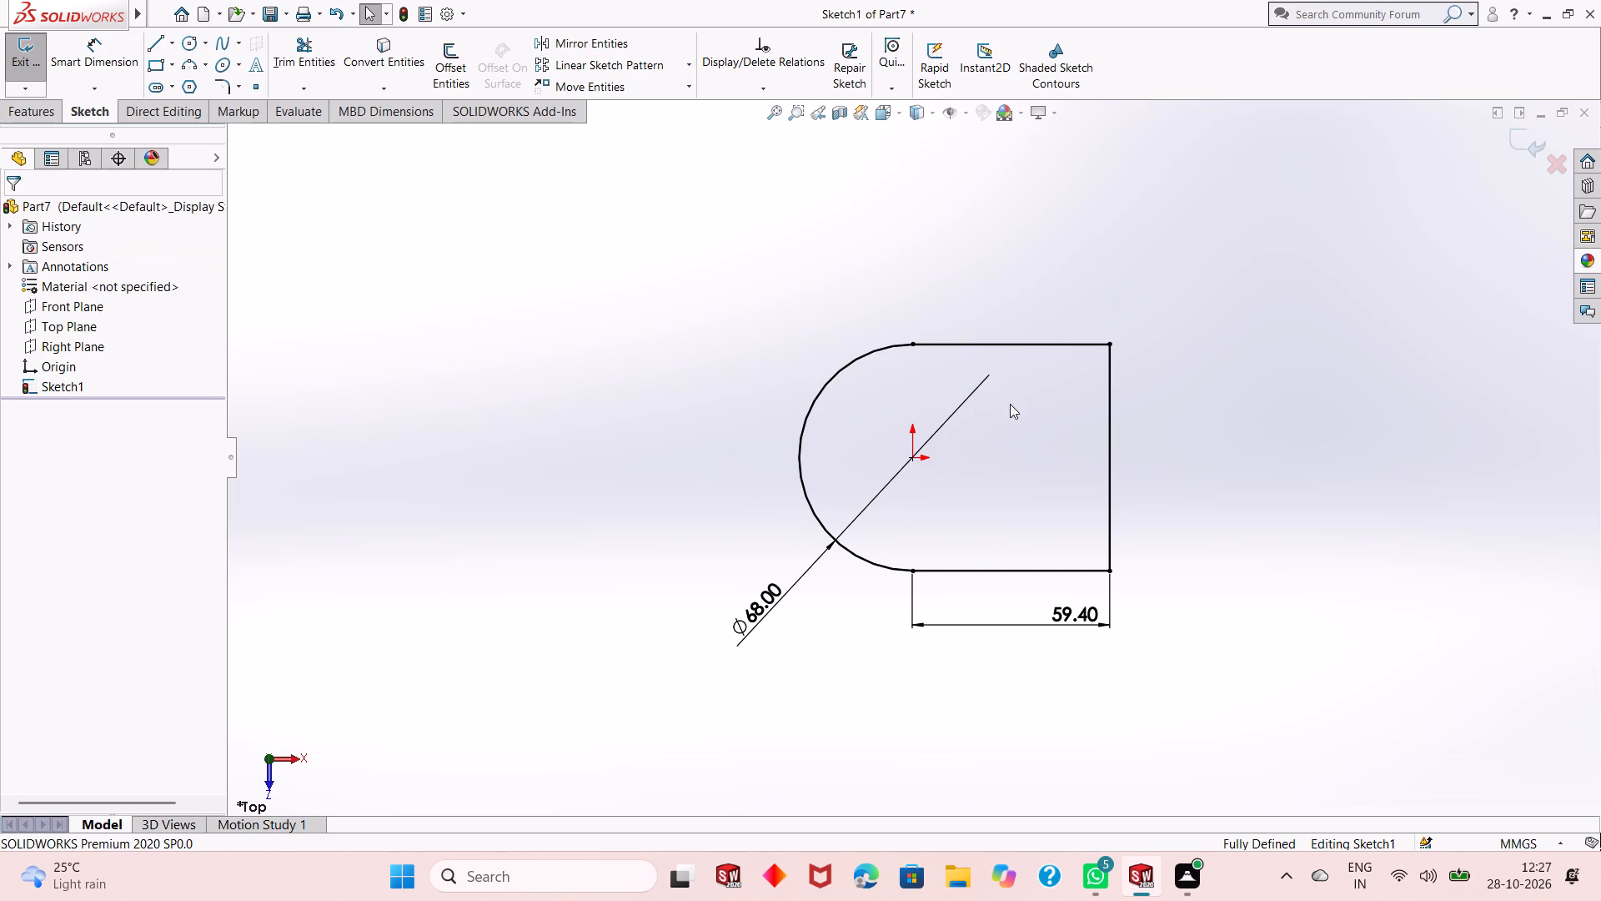
{"action": "key", "text": "Escape"}
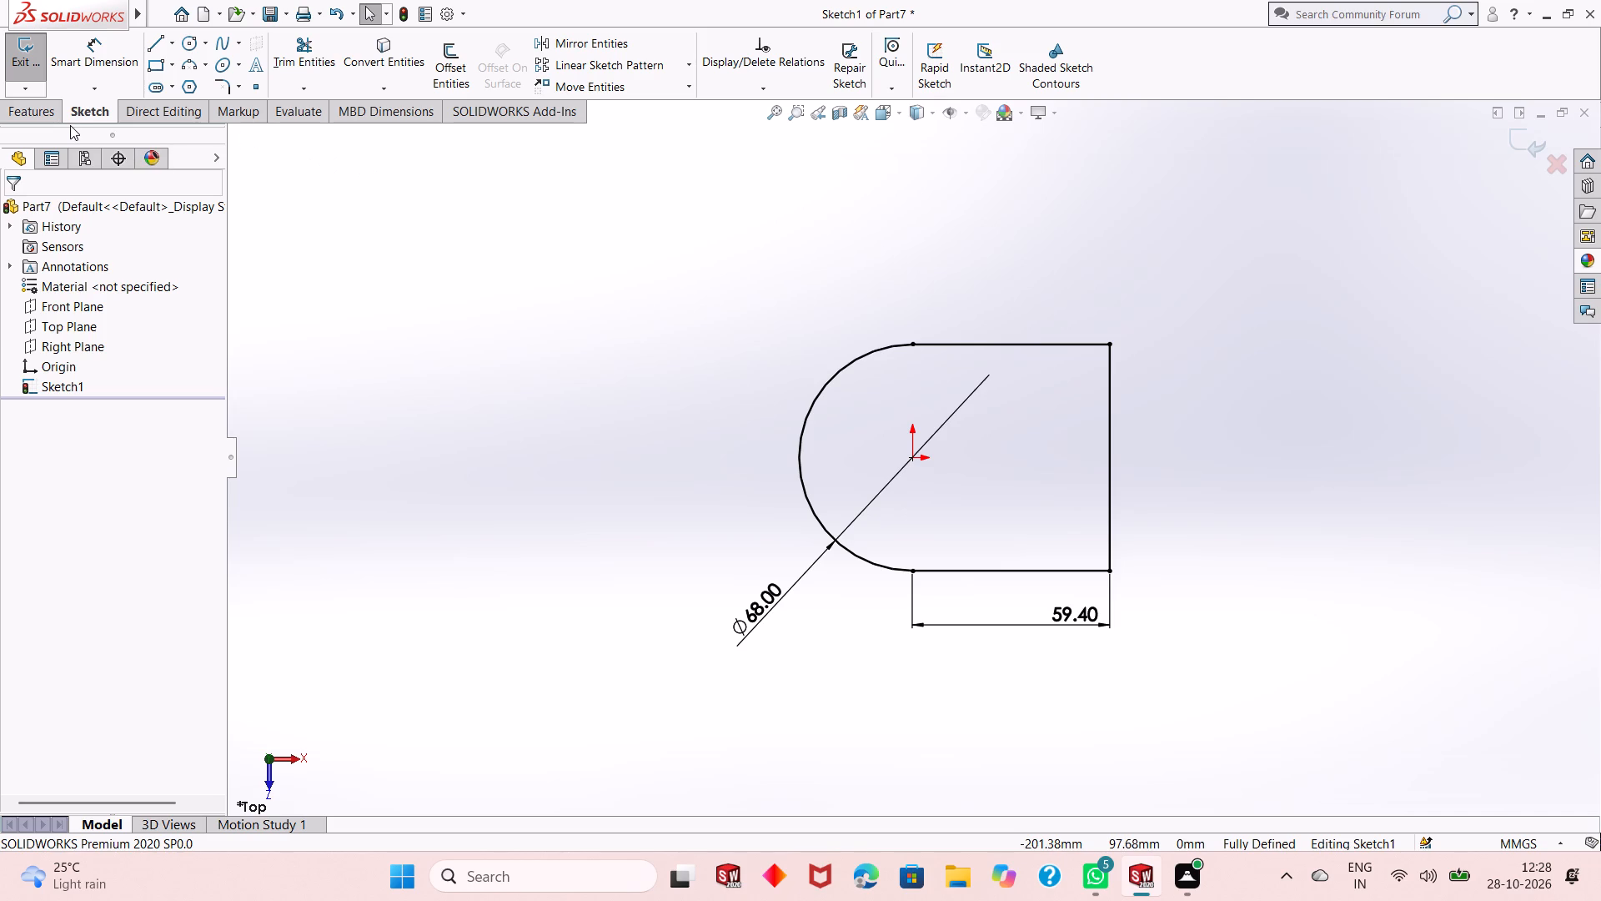
Extrude the D-shaped profile as a blind boss 26 mm deep.
{"action": "left_click", "coordinate": [48, 121]}
{"action": "left_click", "coordinate": [49, 85]}
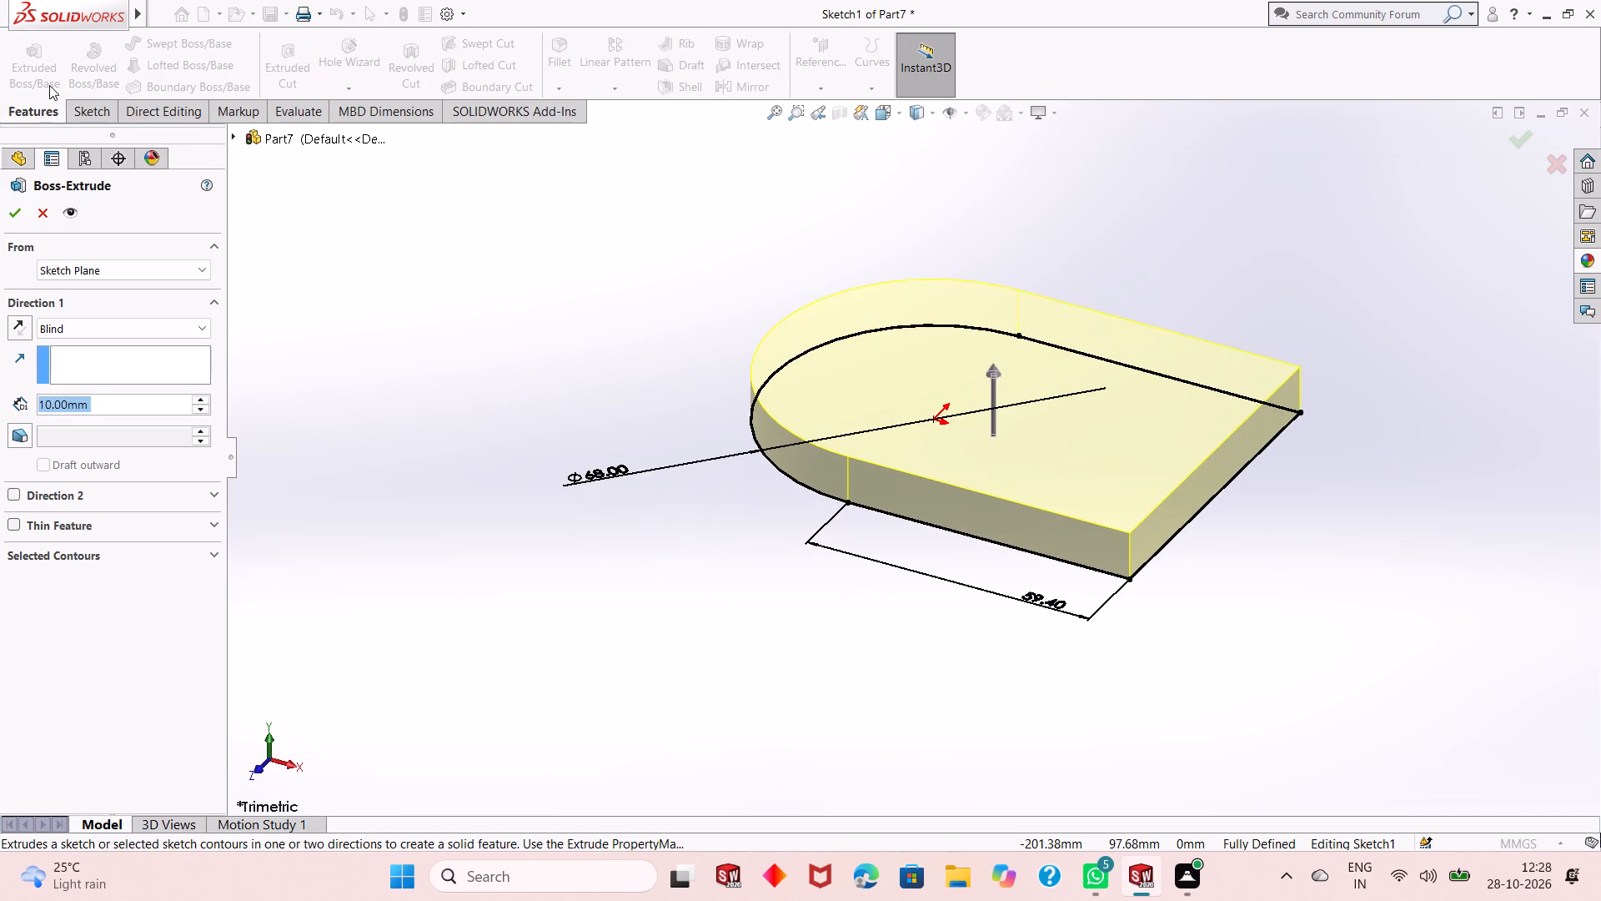
{"action": "type", "text": "26"}
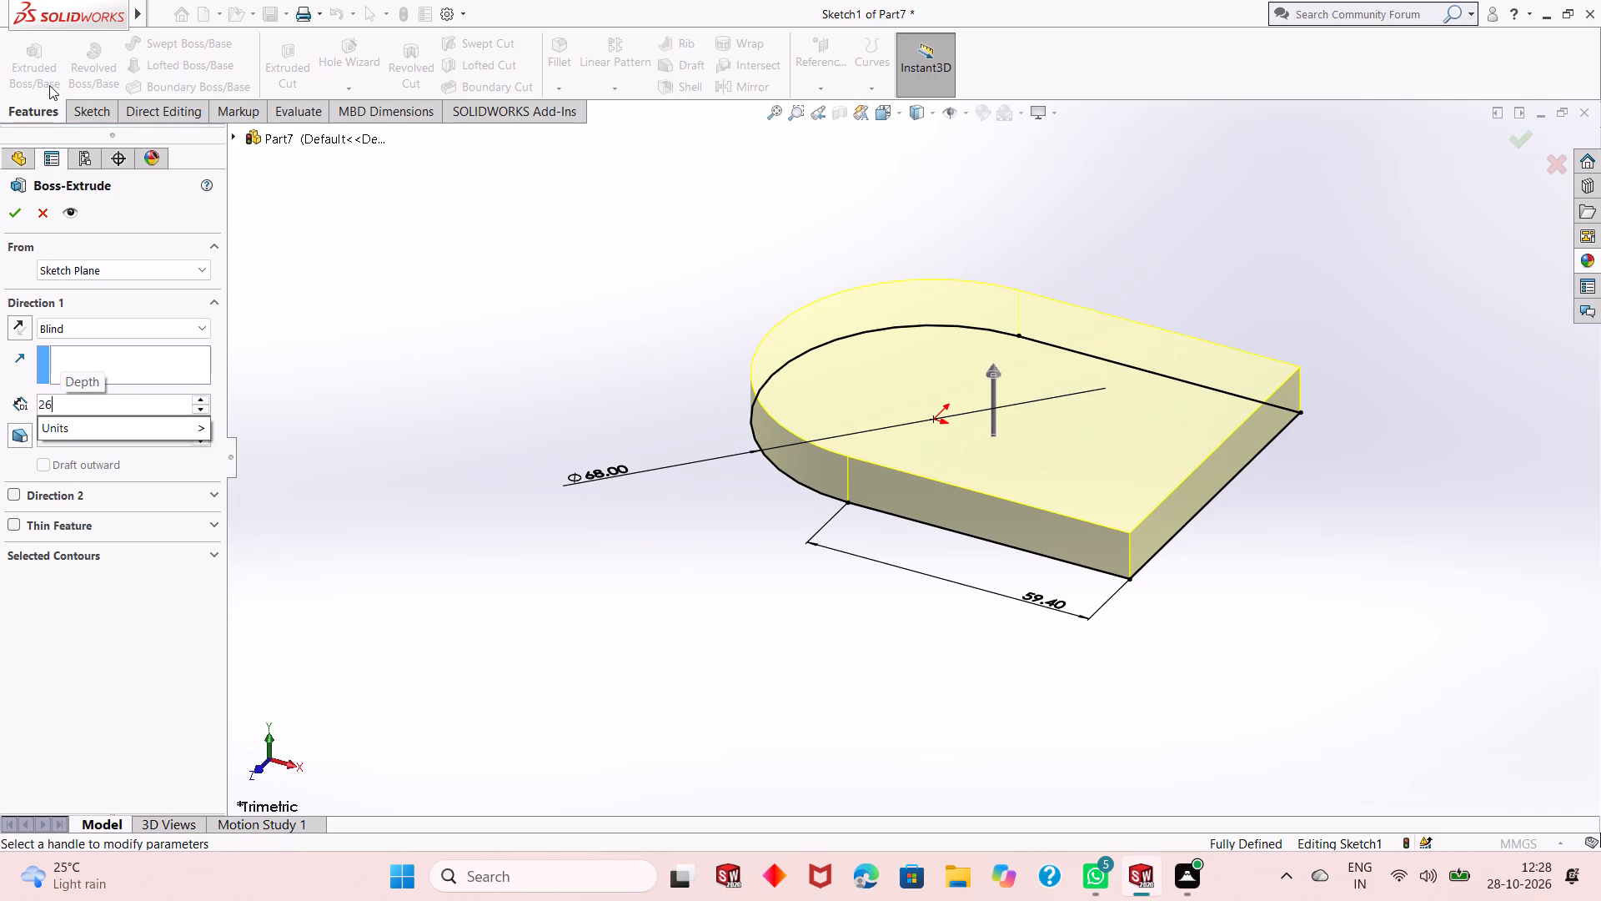
{"action": "key", "text": "Return"}
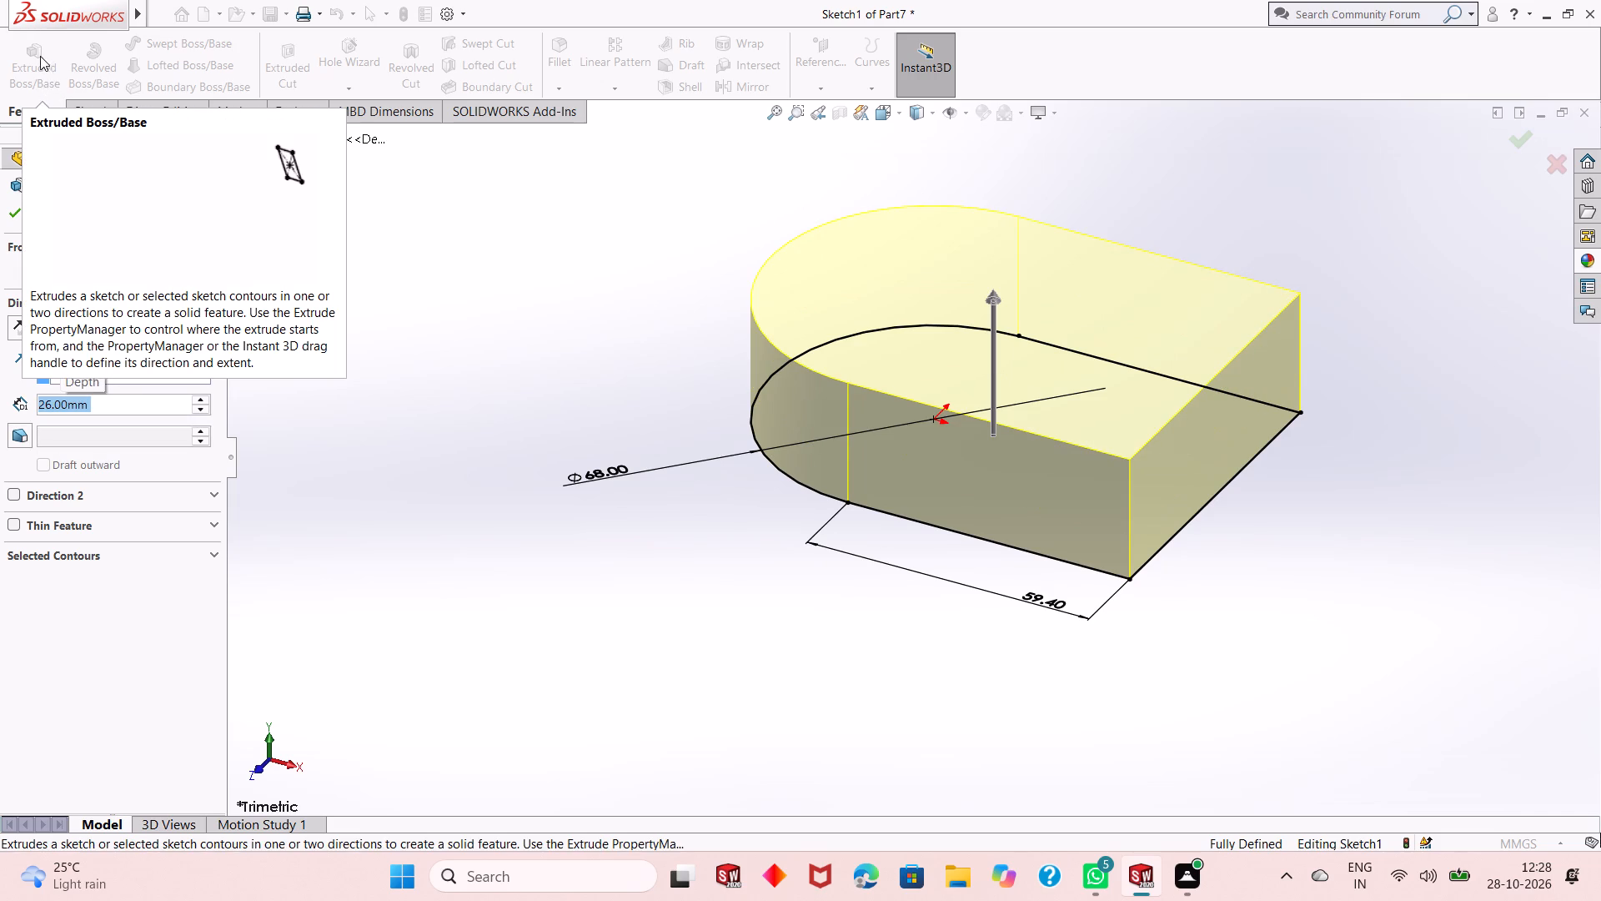
{"action": "left_click", "coordinate": [18, 215]}
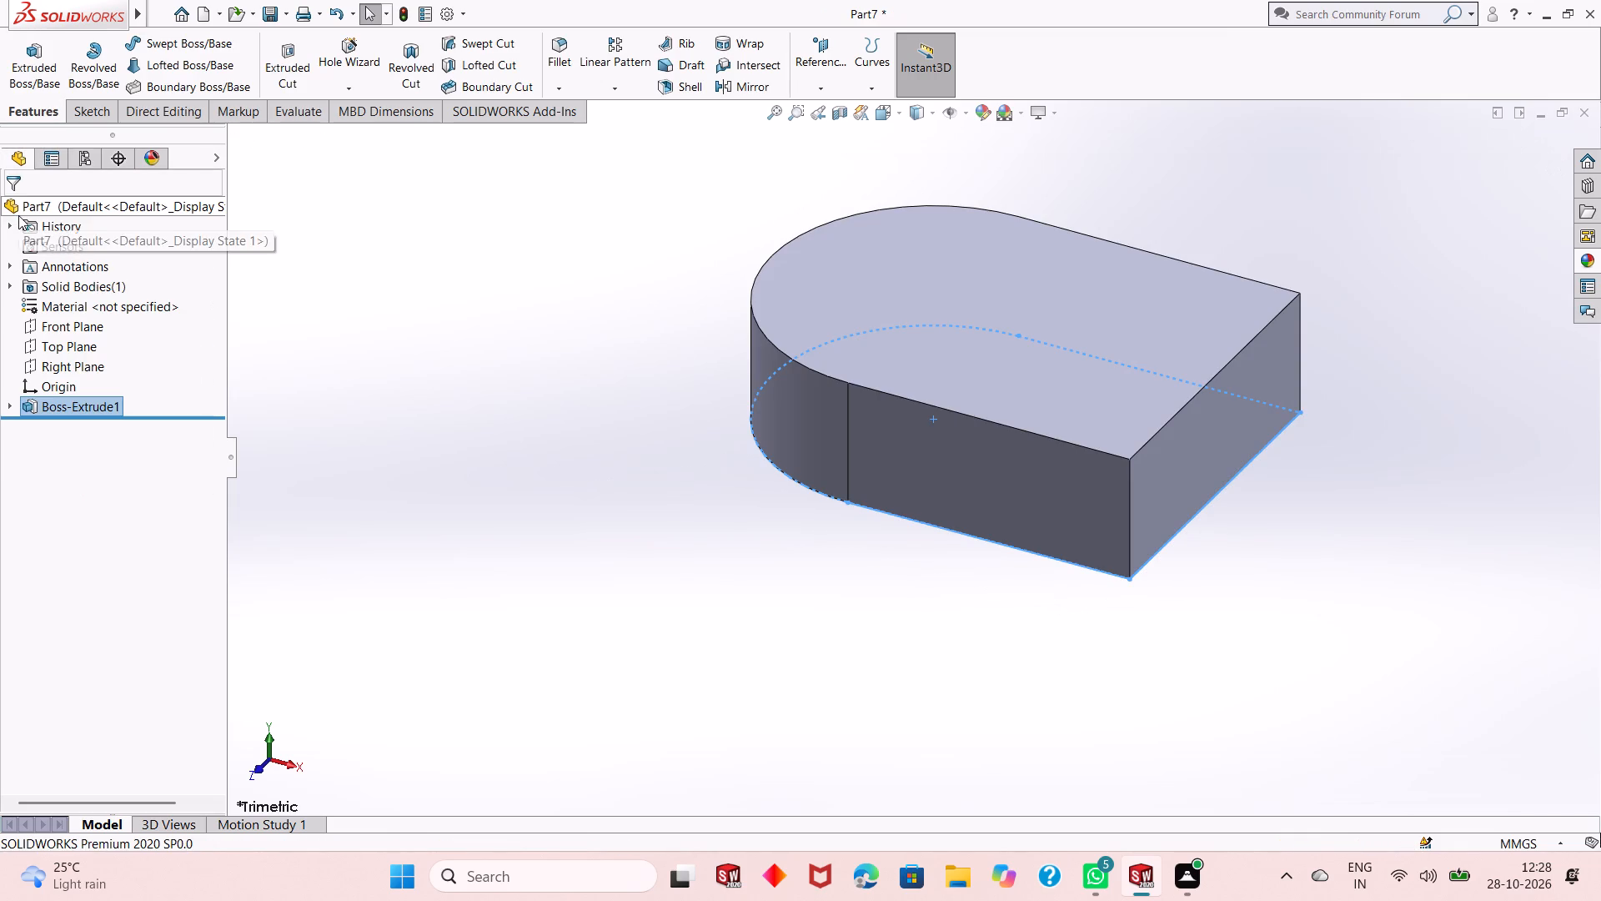
Start a sketch on the block's top face and draw a circle about 47 mm in diameter centred on the origin.
{"action": "key", "text": "Escape"}
{"action": "left_click", "coordinate": [860, 290]}
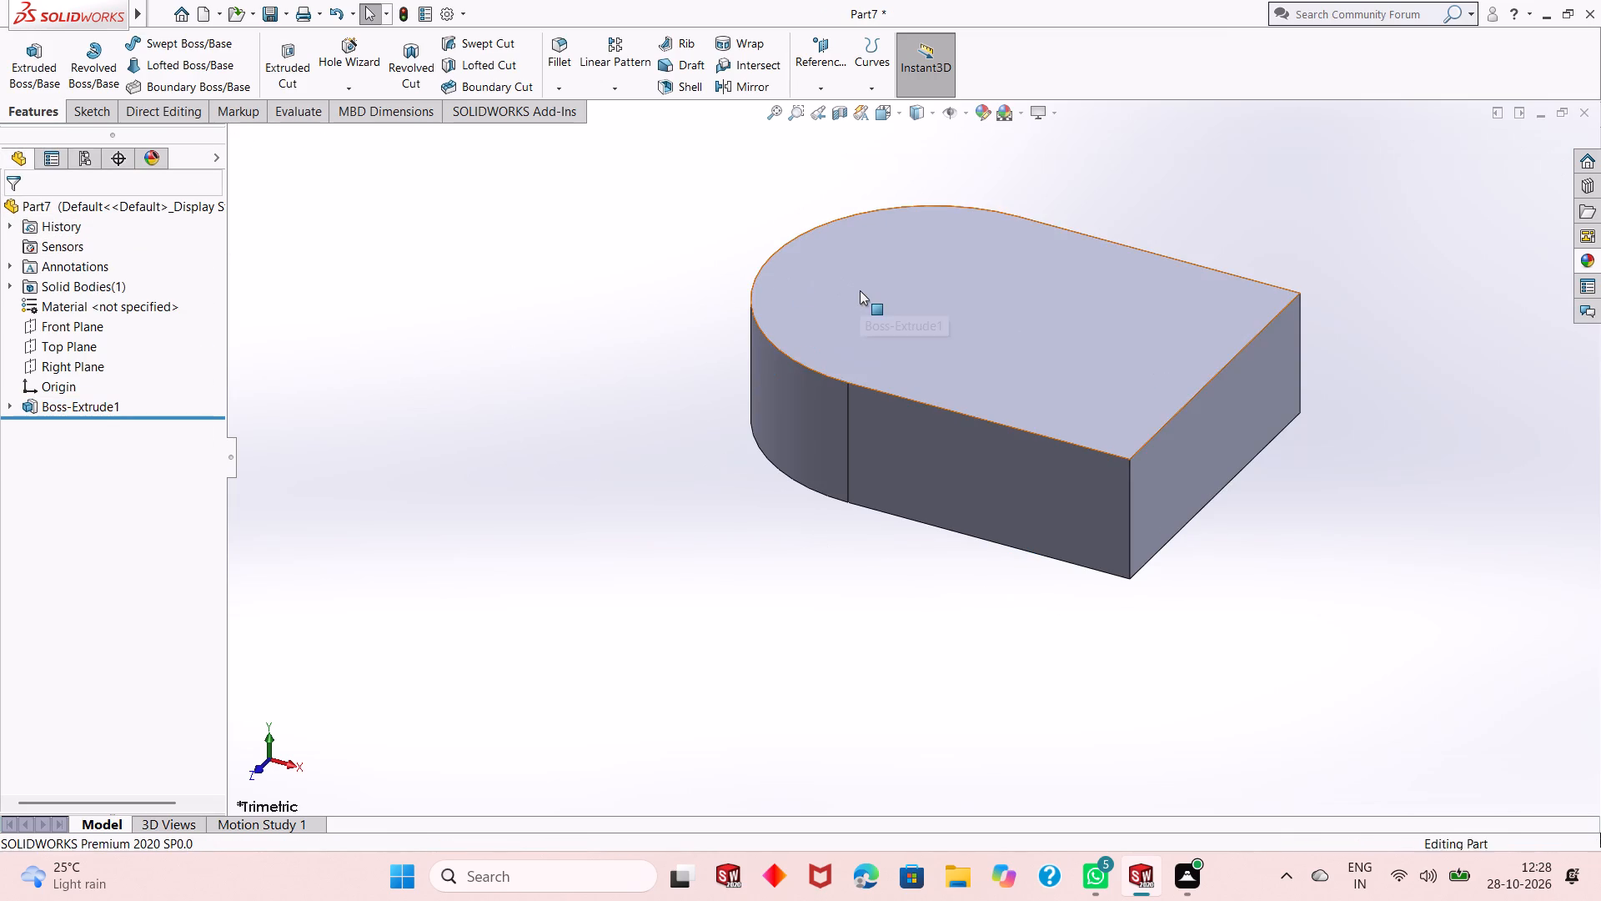
{"action": "left_click", "coordinate": [931, 243]}
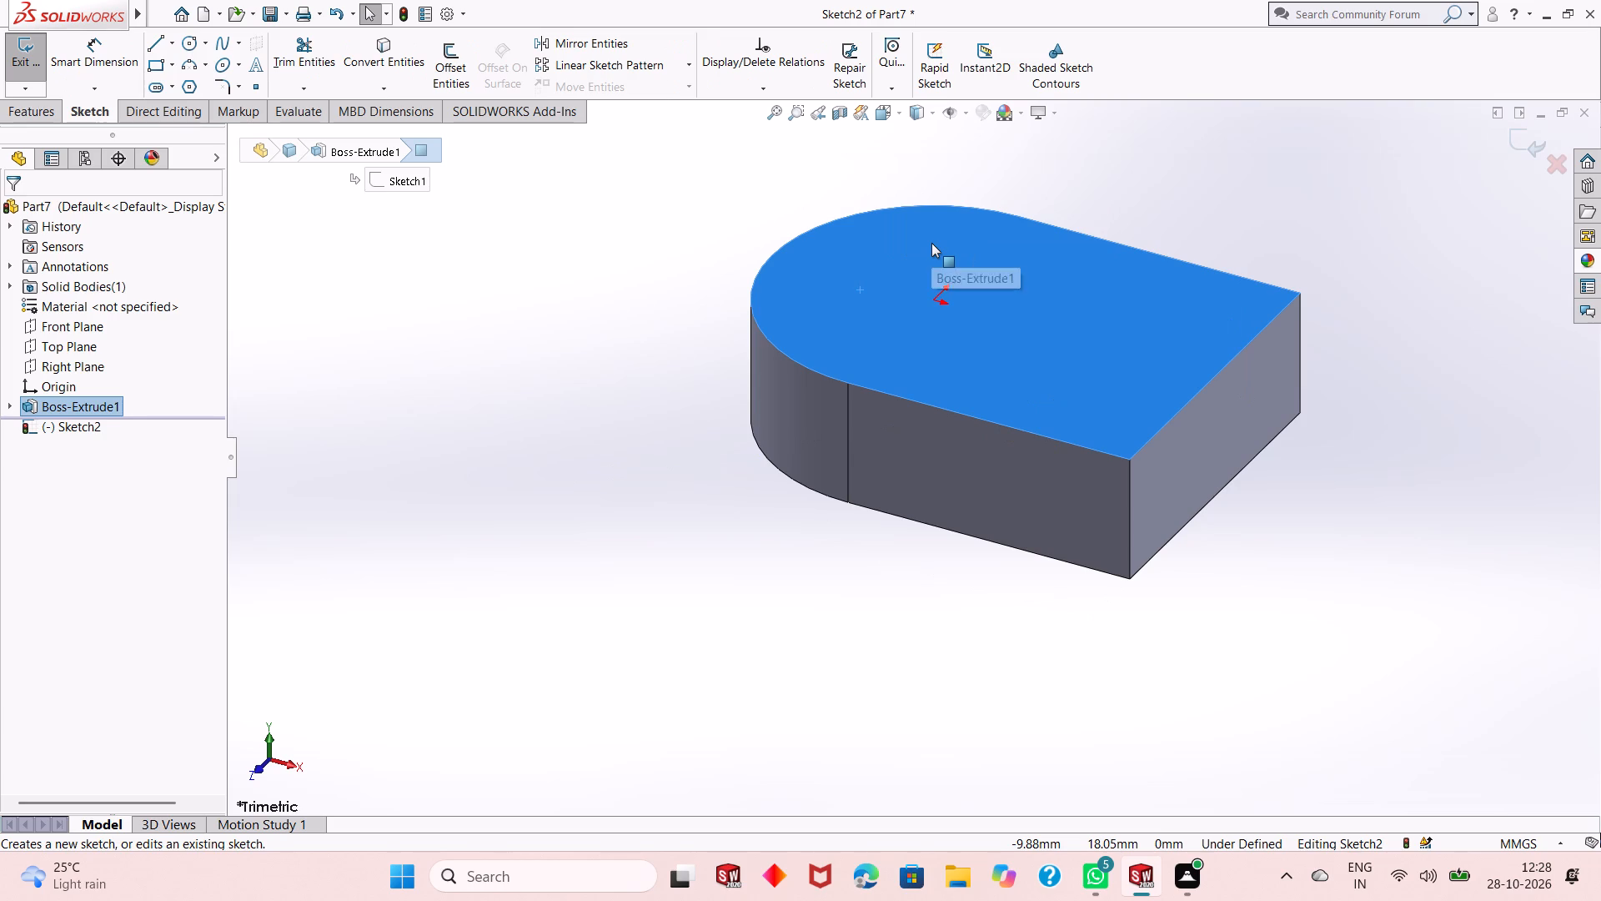
{"action": "key", "text": "ctrl+8"}
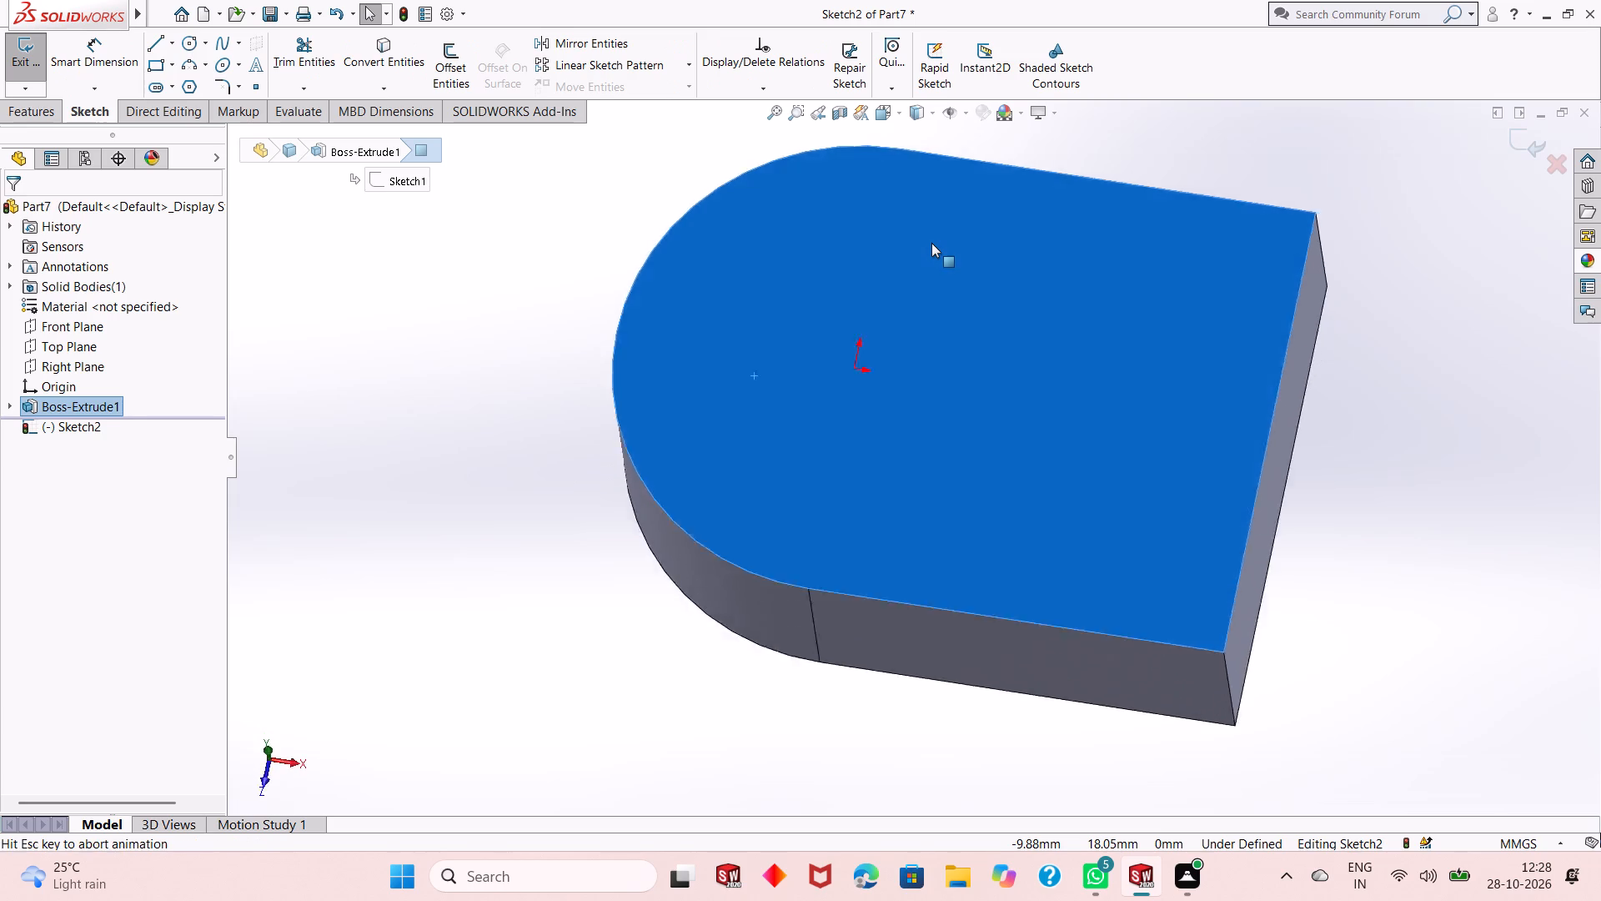
{"action": "key", "text": "Escape"}
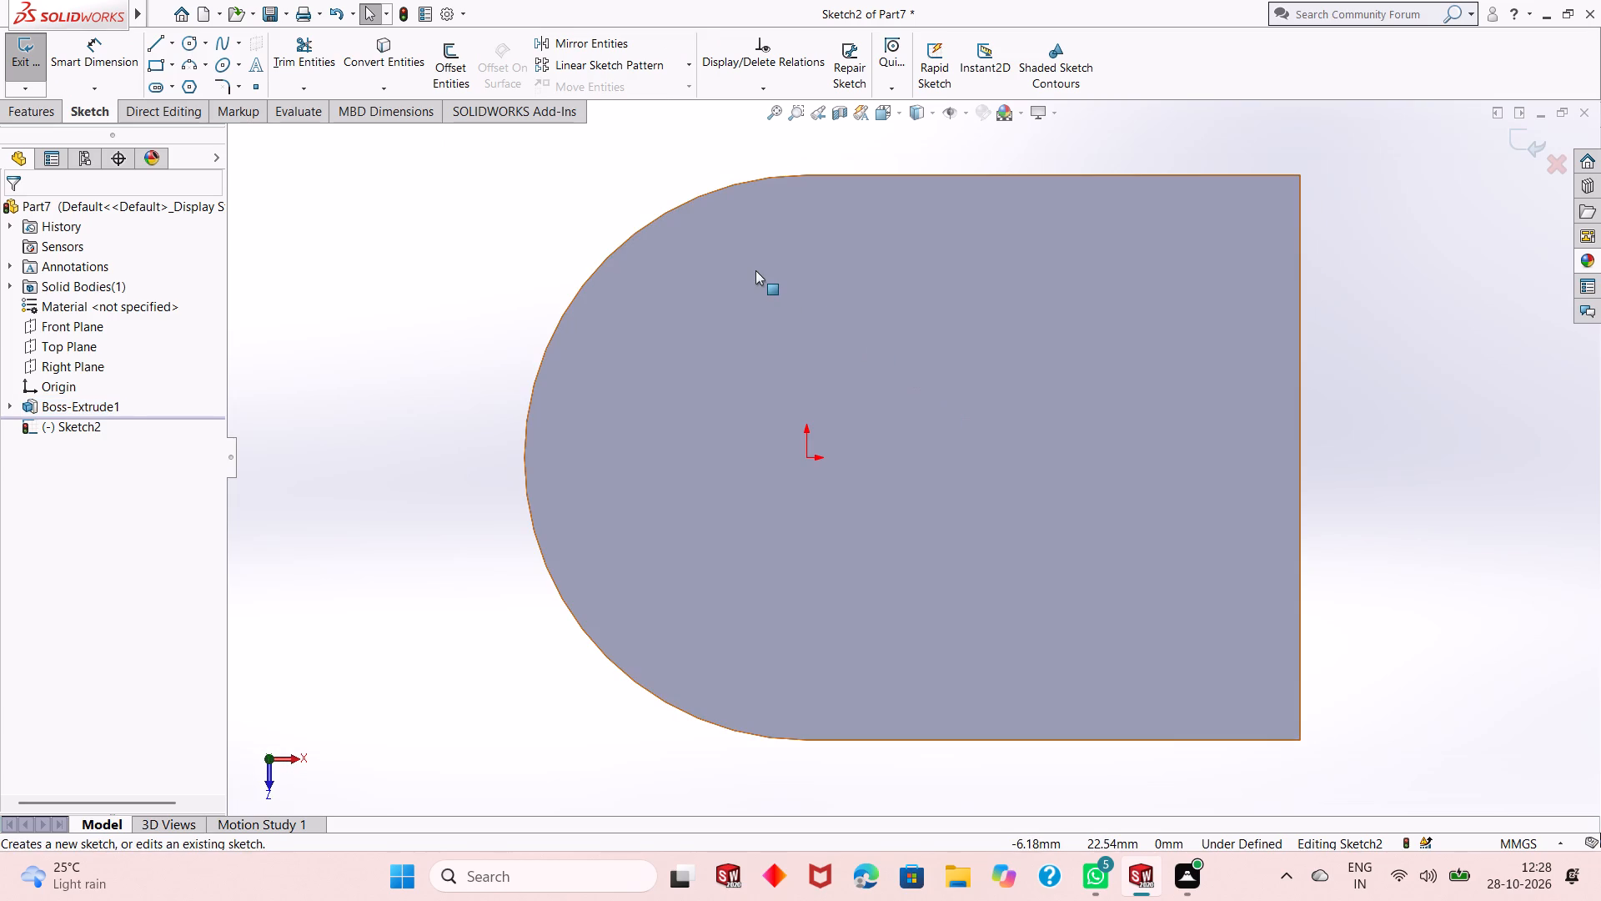
{"action": "left_click", "coordinate": [185, 46]}
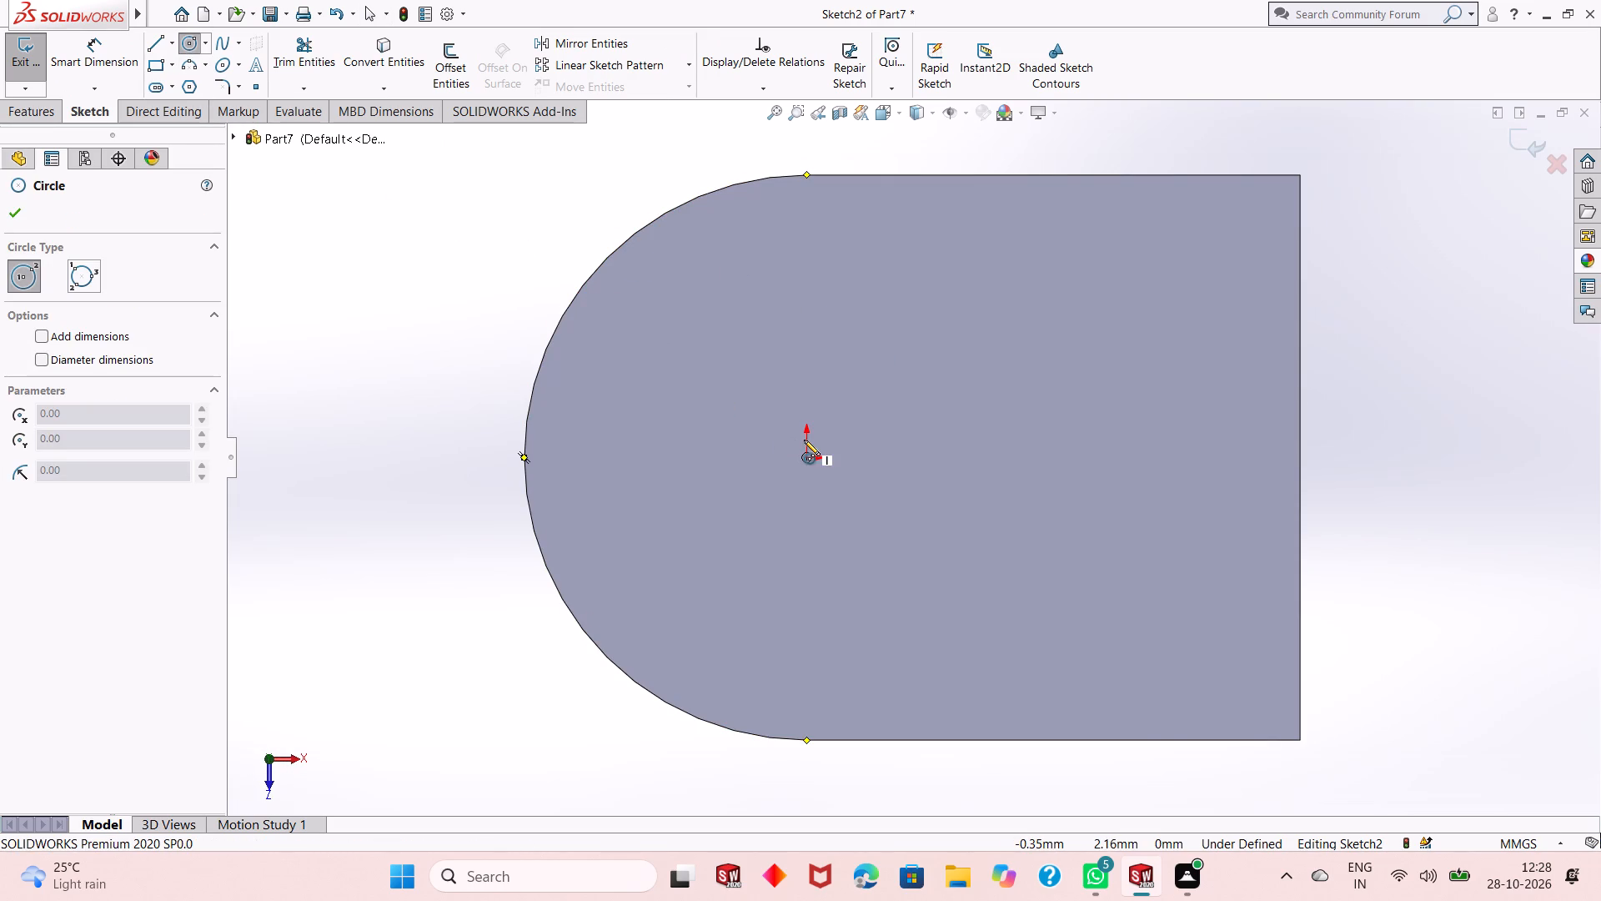
{"action": "left_click", "coordinate": [808, 456]}
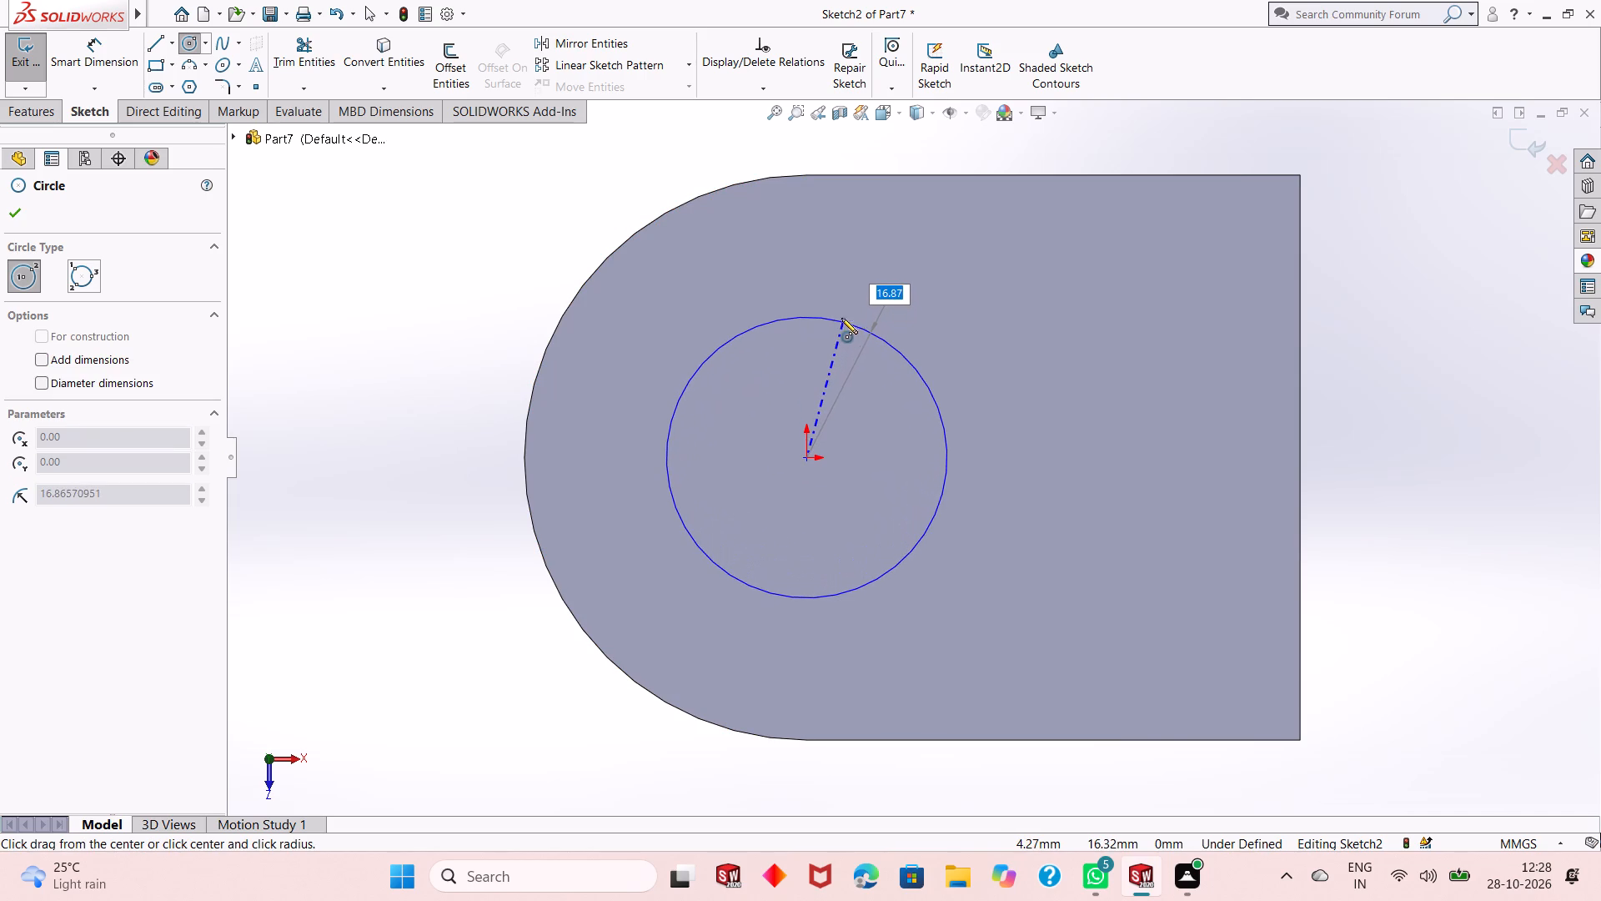
{"action": "left_click", "coordinate": [816, 261]}
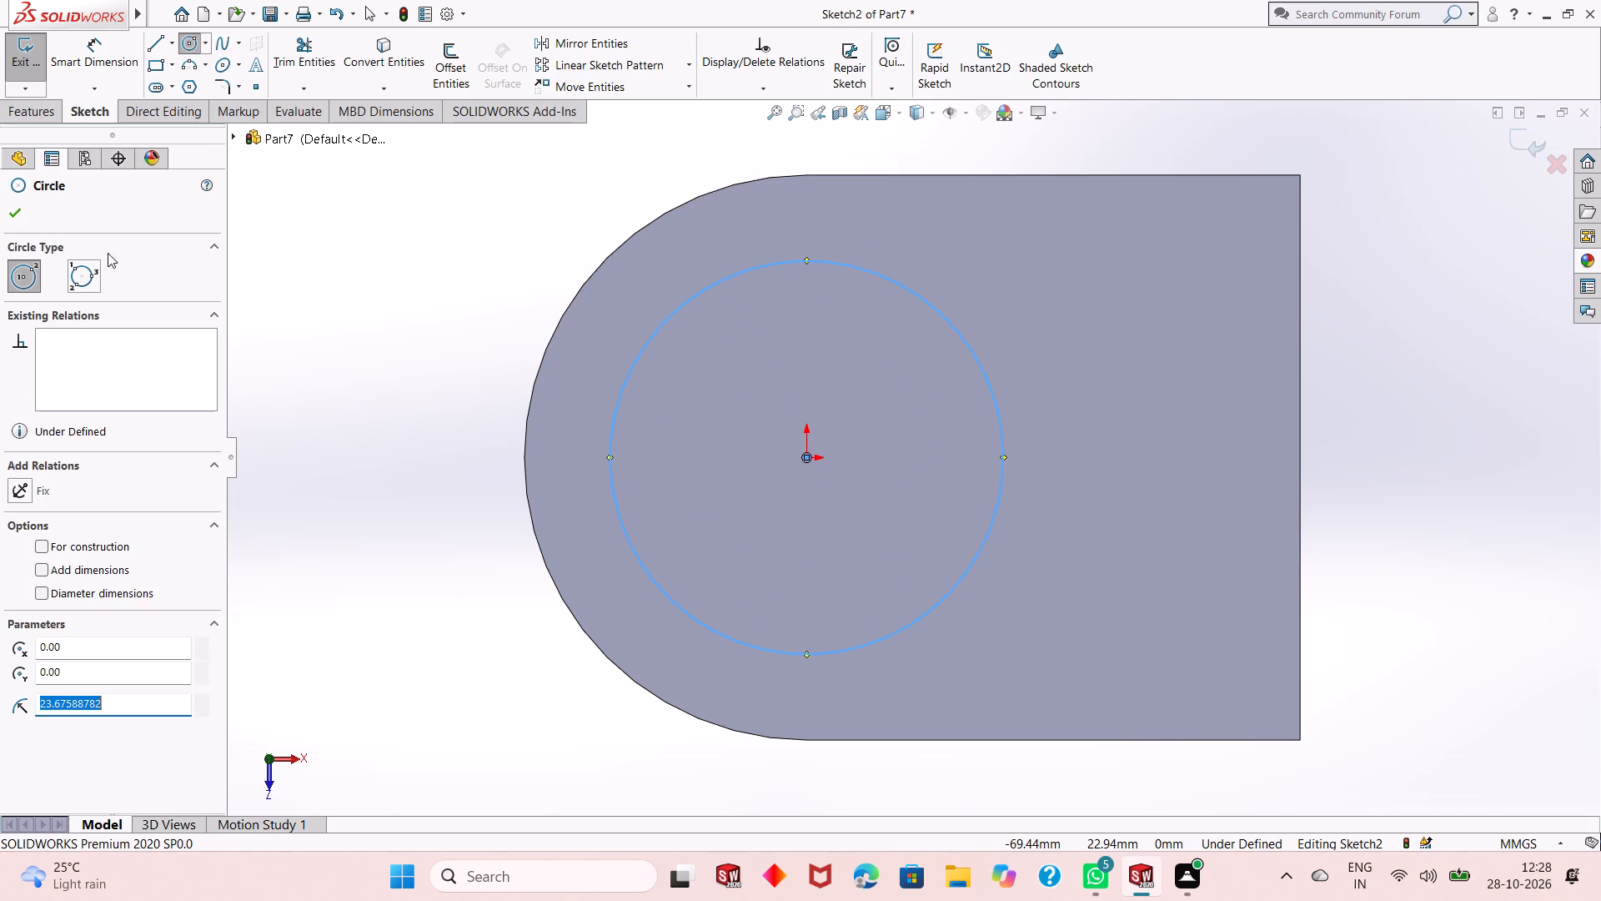
{"action": "left_click", "coordinate": [12, 210]}
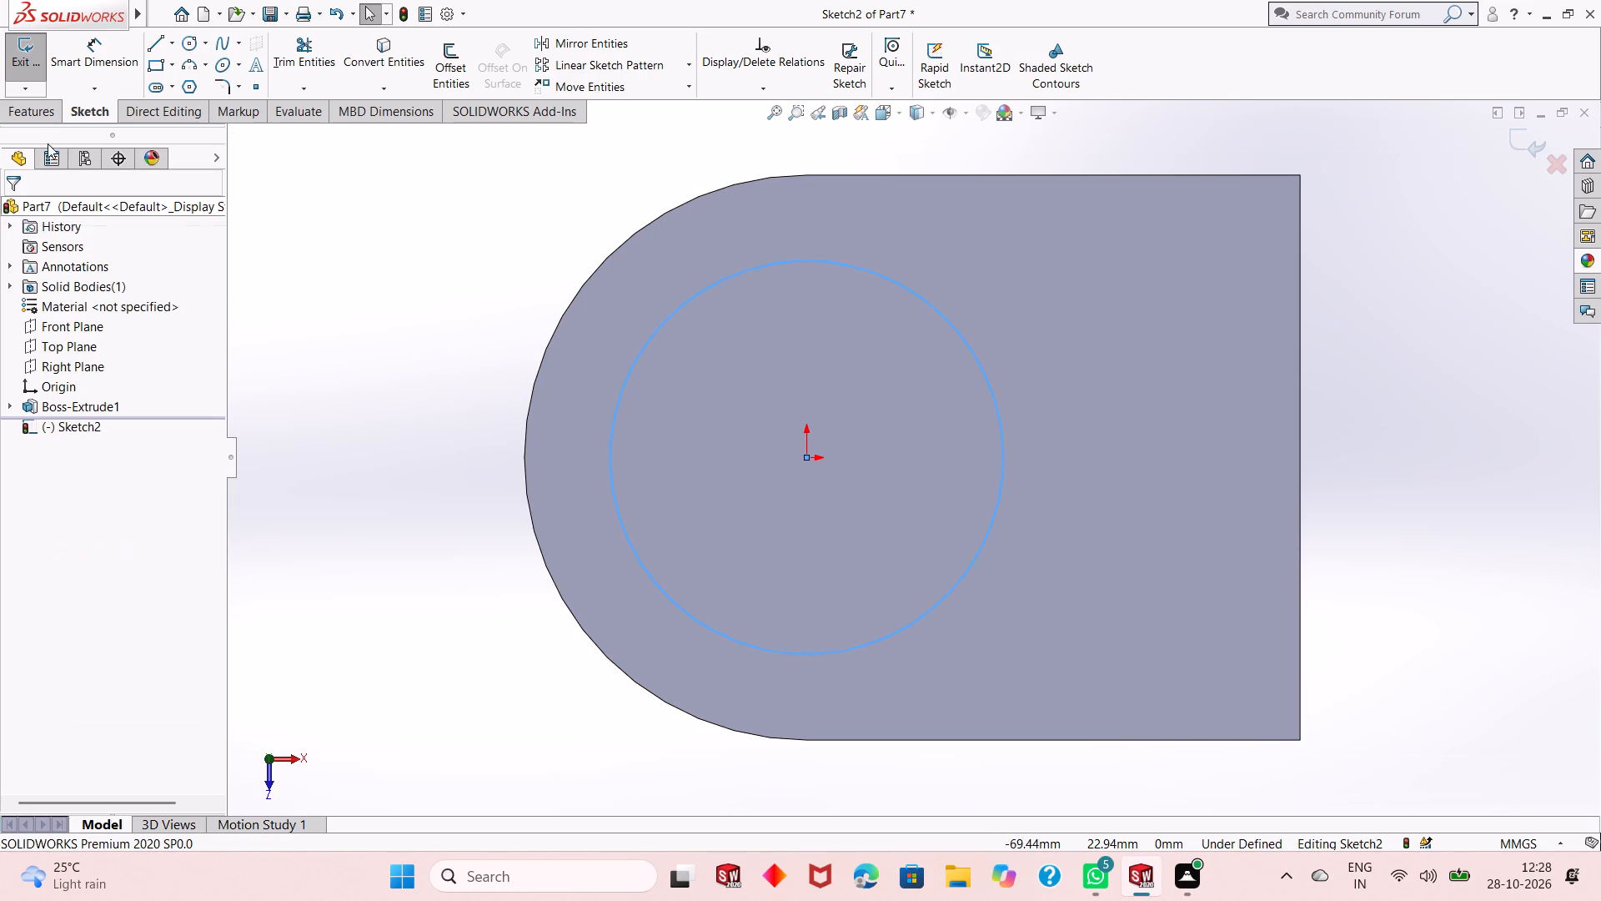
Dimension the circle's diameter at 48 mm.
{"action": "left_click", "coordinate": [93, 60]}
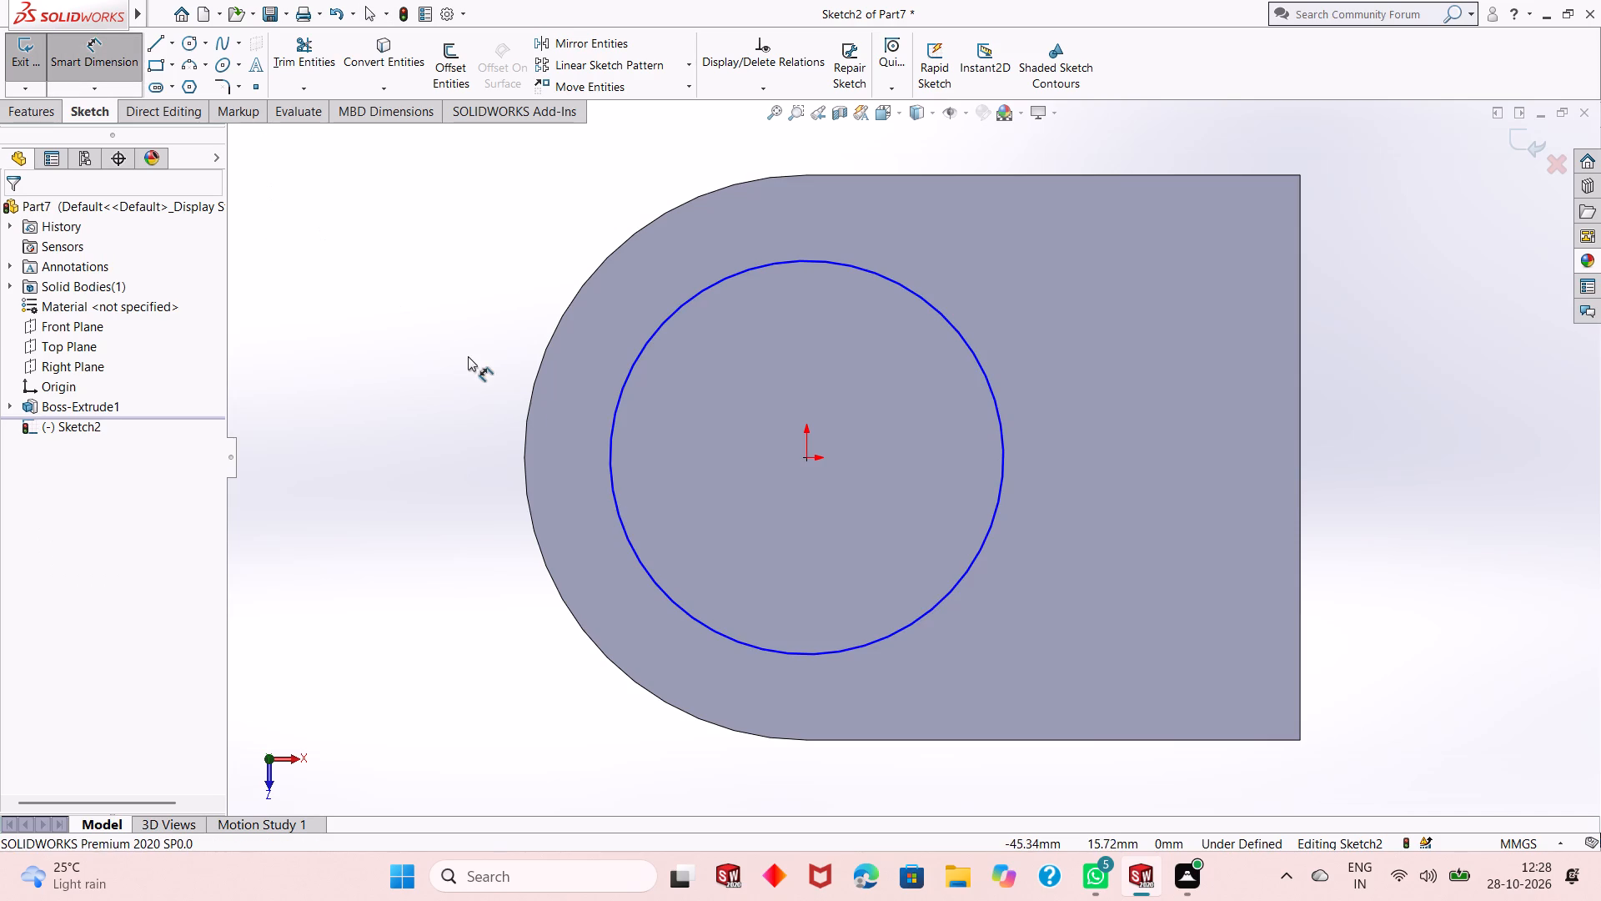
{"action": "left_click", "coordinate": [672, 595]}
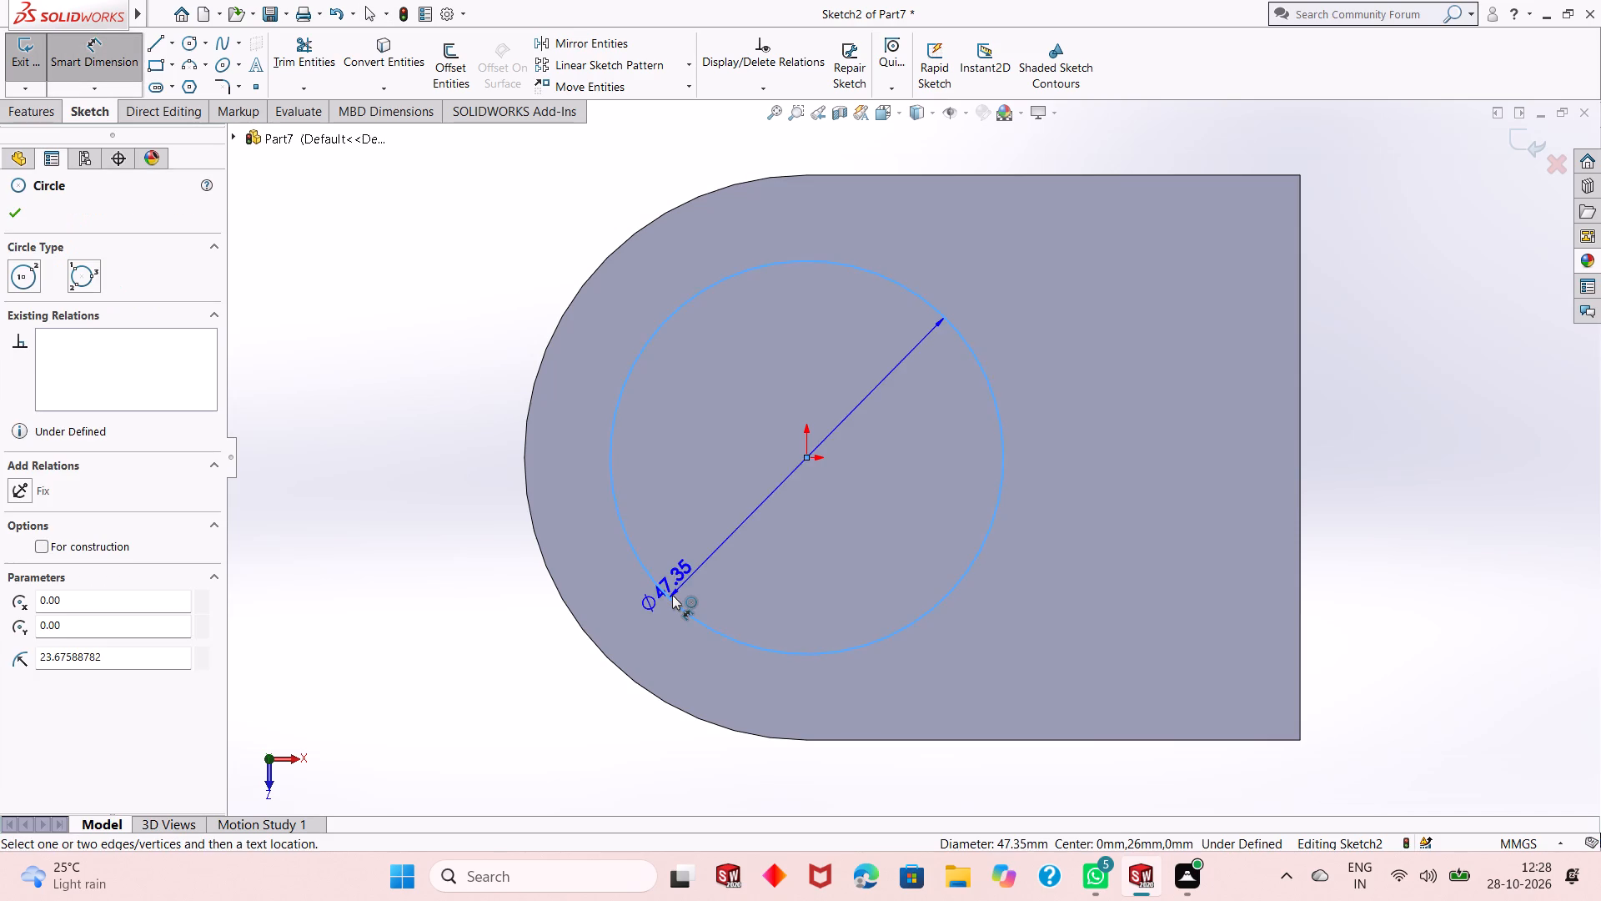
{"action": "left_click", "coordinate": [550, 718]}
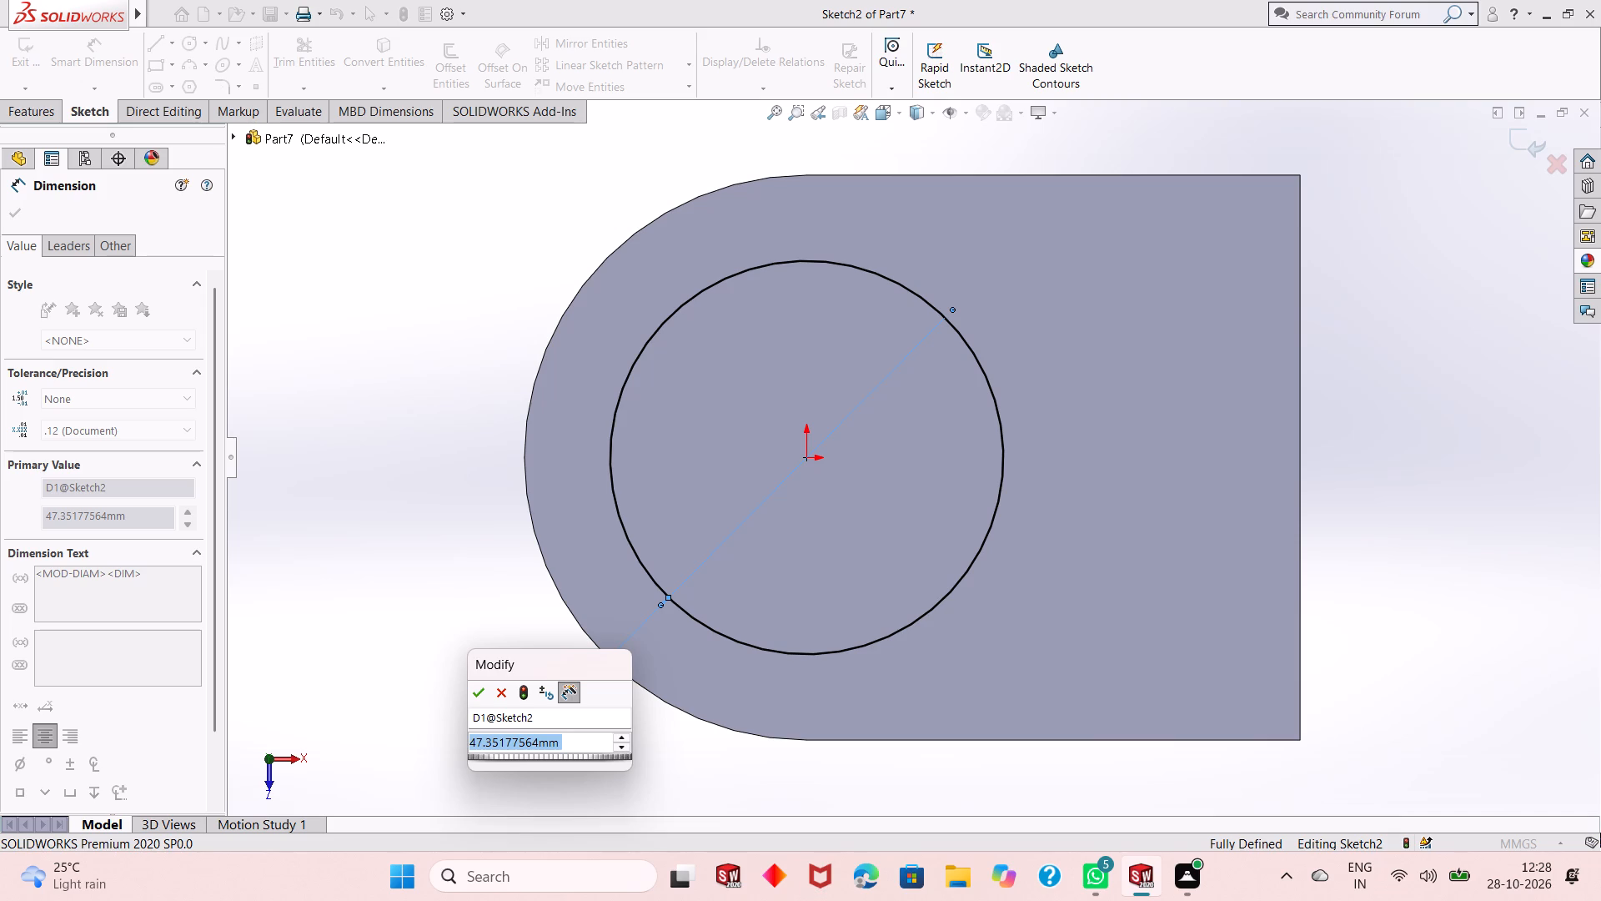
{"action": "type", "text": "24+24"}
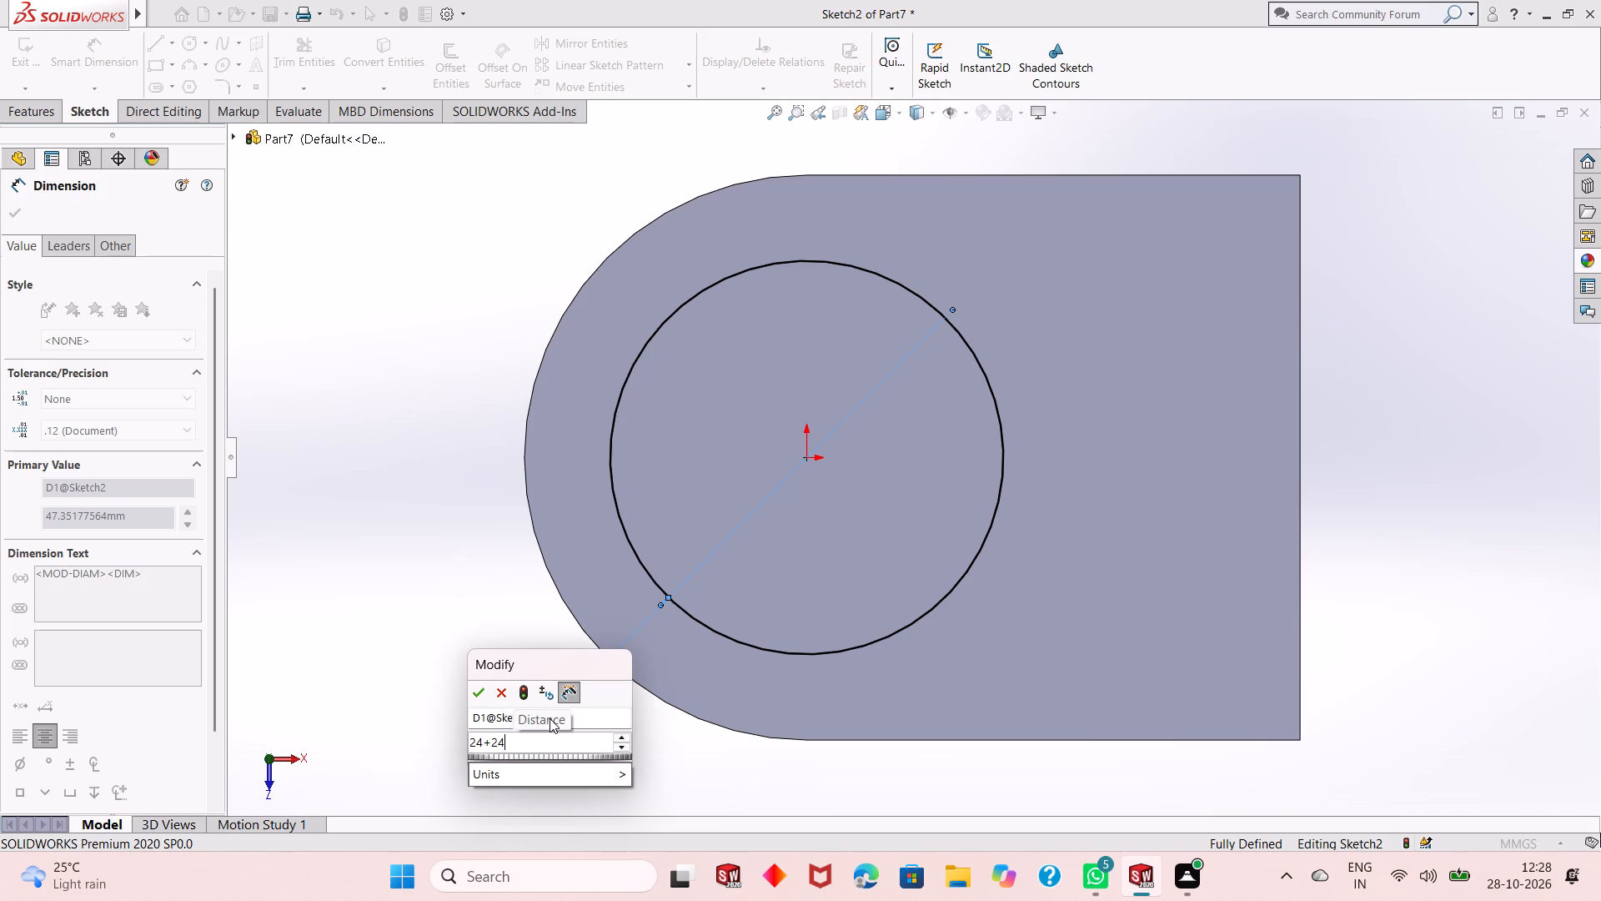
{"action": "key", "text": "Return"}
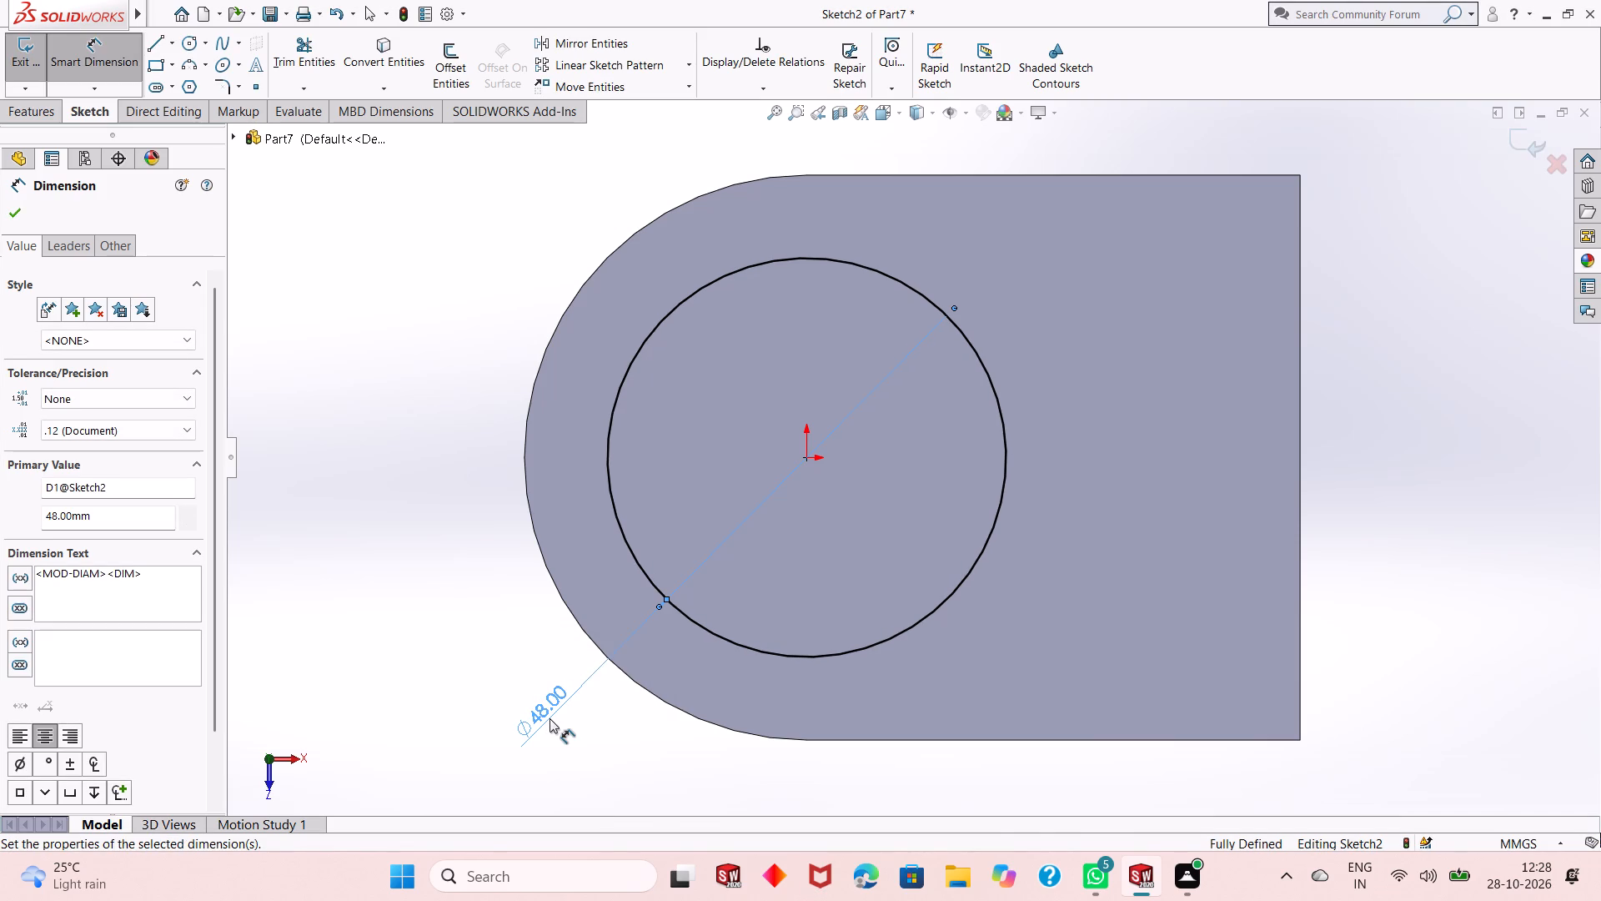
{"action": "left_click", "coordinate": [21, 224]}
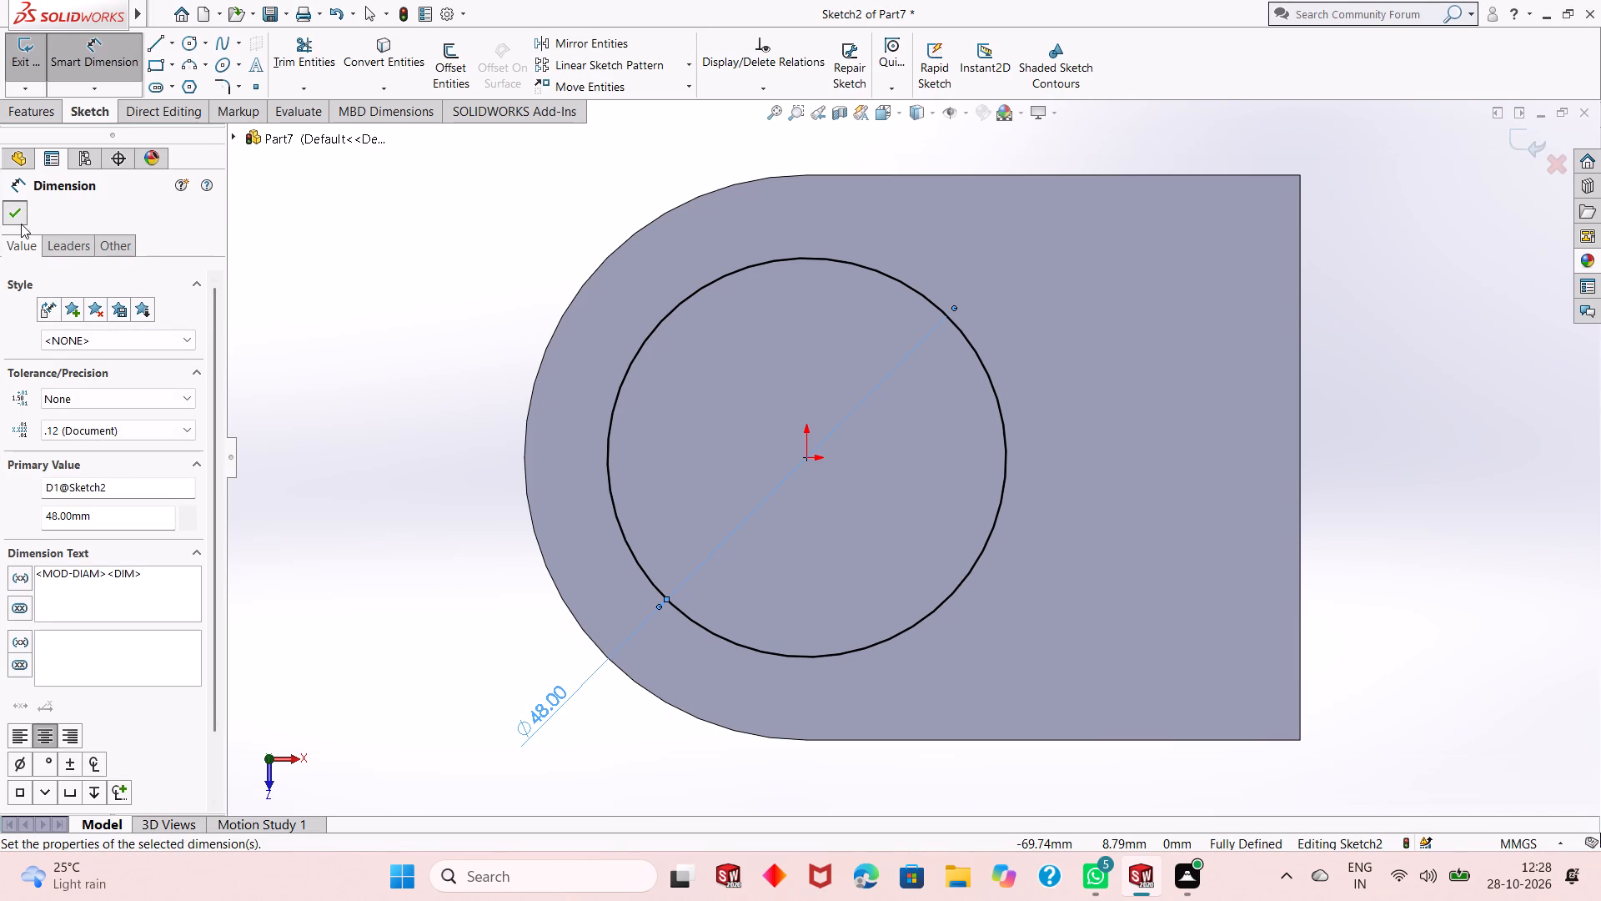
Draw a horizontal line from the circle's top point to the block's straight end, a 48 mm line downward, and a line back to the circle's bottom point.
{"action": "left_click", "coordinate": [152, 49]}
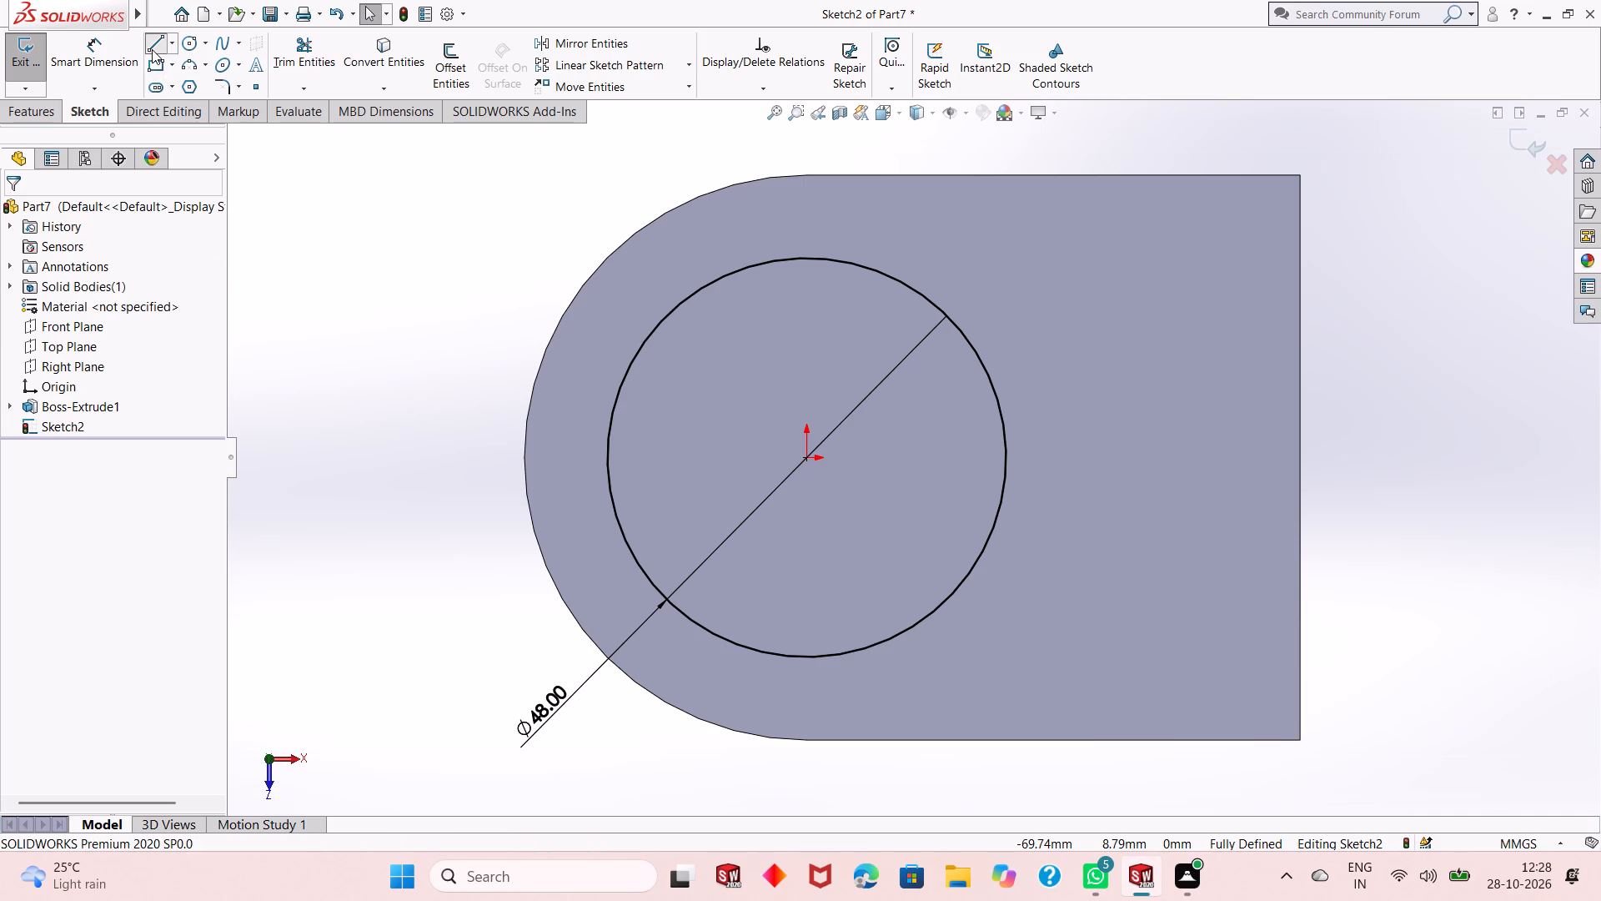
{"action": "left_click", "coordinate": [806, 260]}
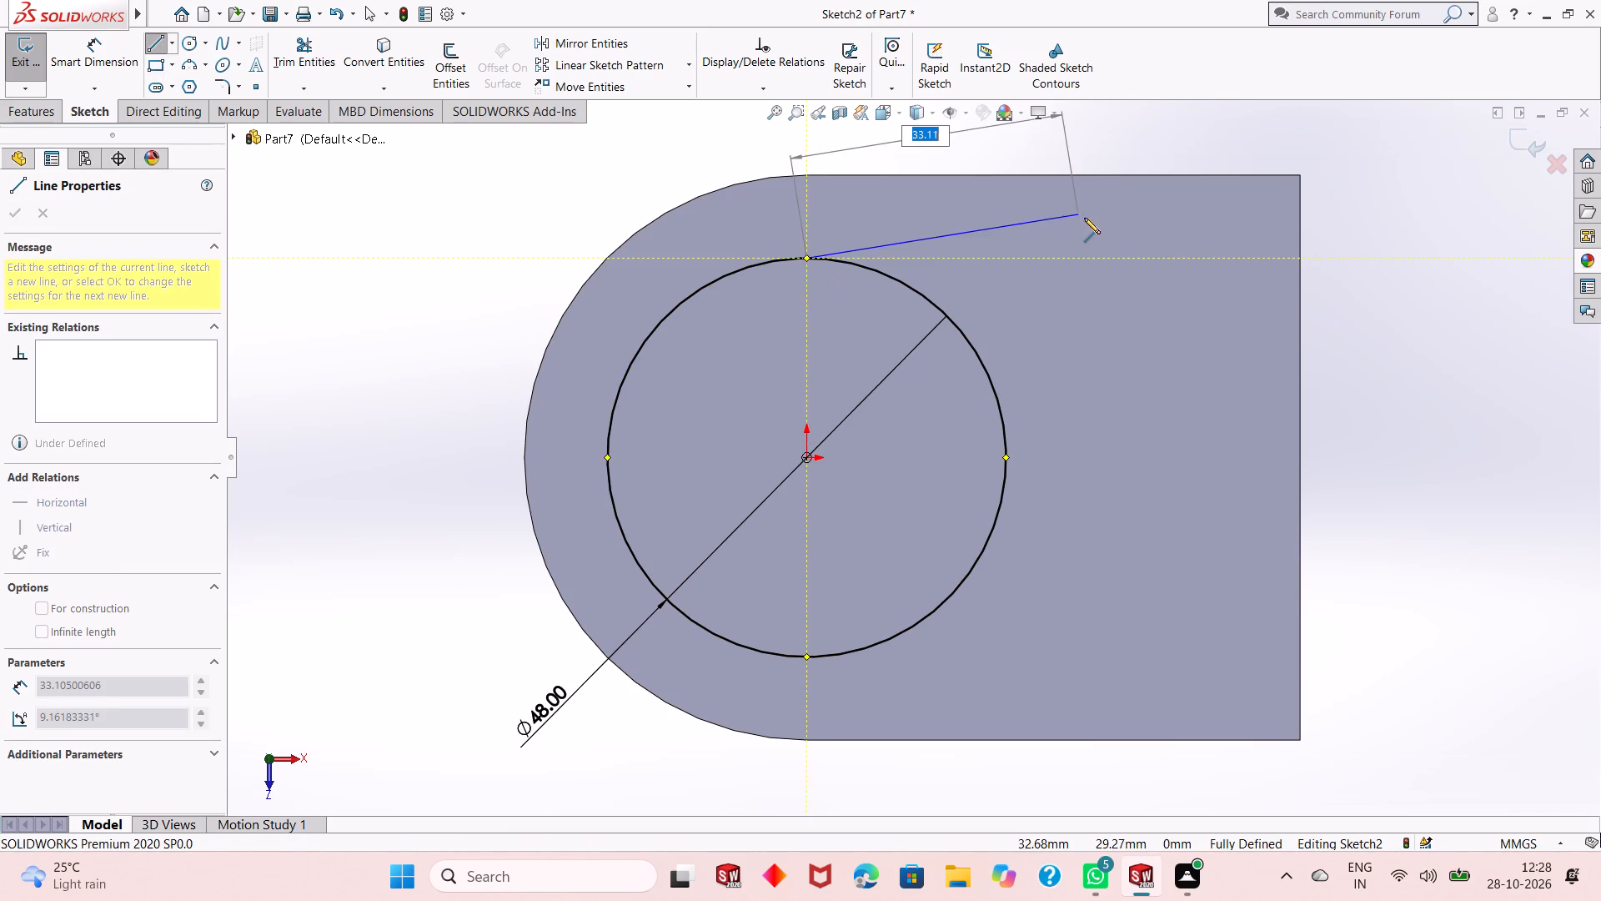
{"action": "left_click", "coordinate": [1300, 257]}
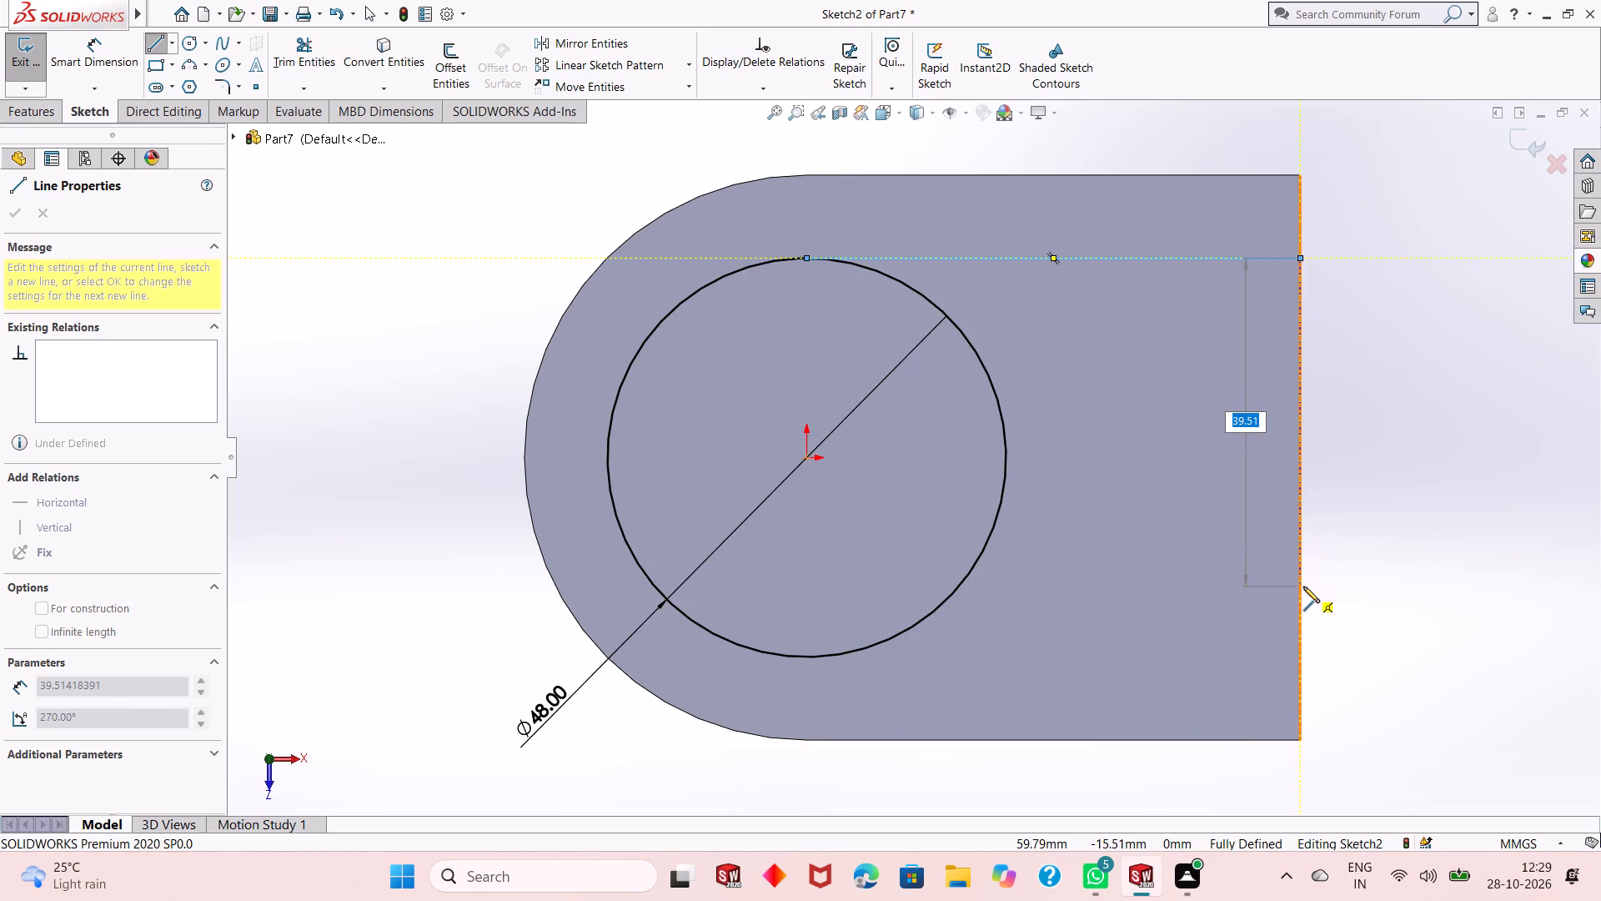
{"action": "type", "text": "48"}
{"action": "key", "text": "Return"}
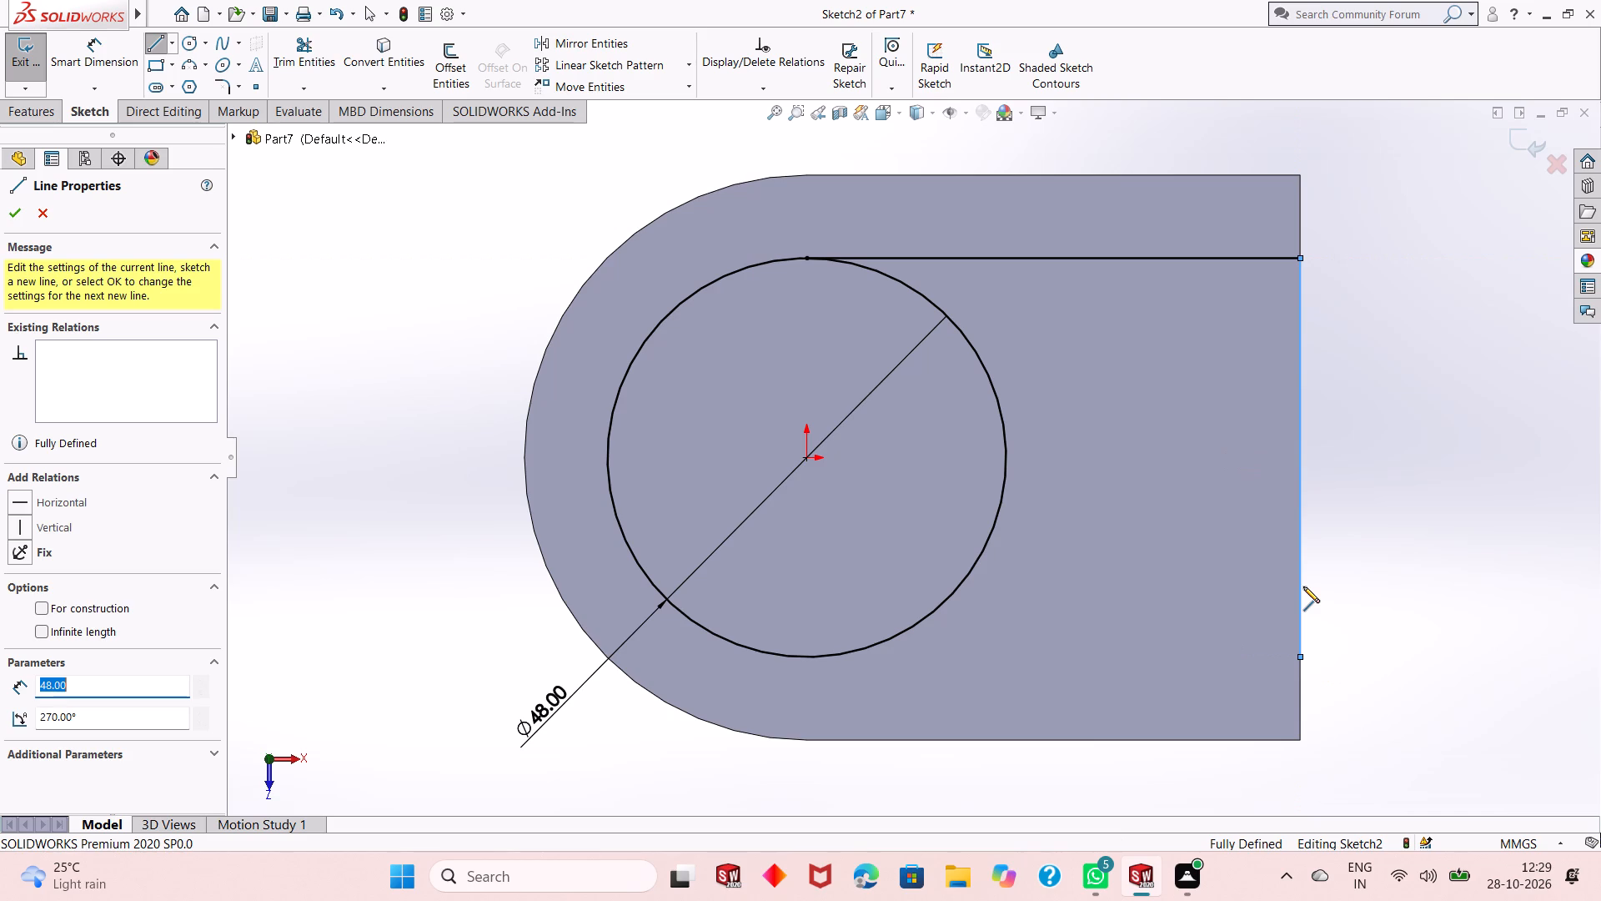
{"action": "left_click", "coordinate": [806, 657]}
{"action": "key", "text": "Escape"}
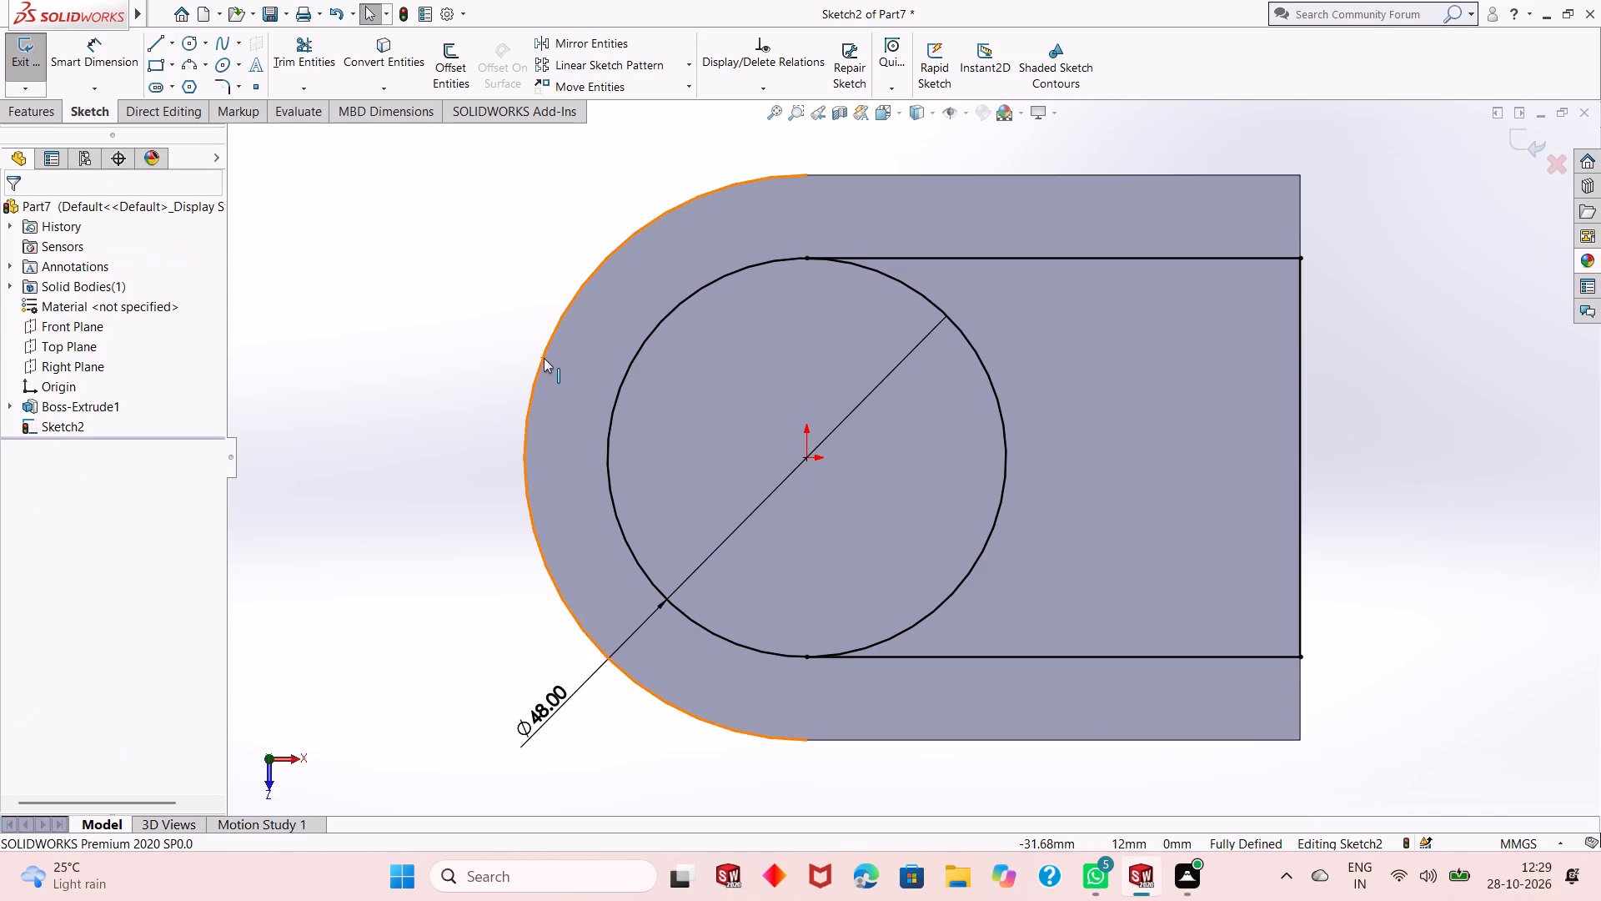
Trim away the half of the circle lying inside the new profile using Trim to closest, leaving a round-ended outline.
{"action": "left_click", "coordinate": [305, 73]}
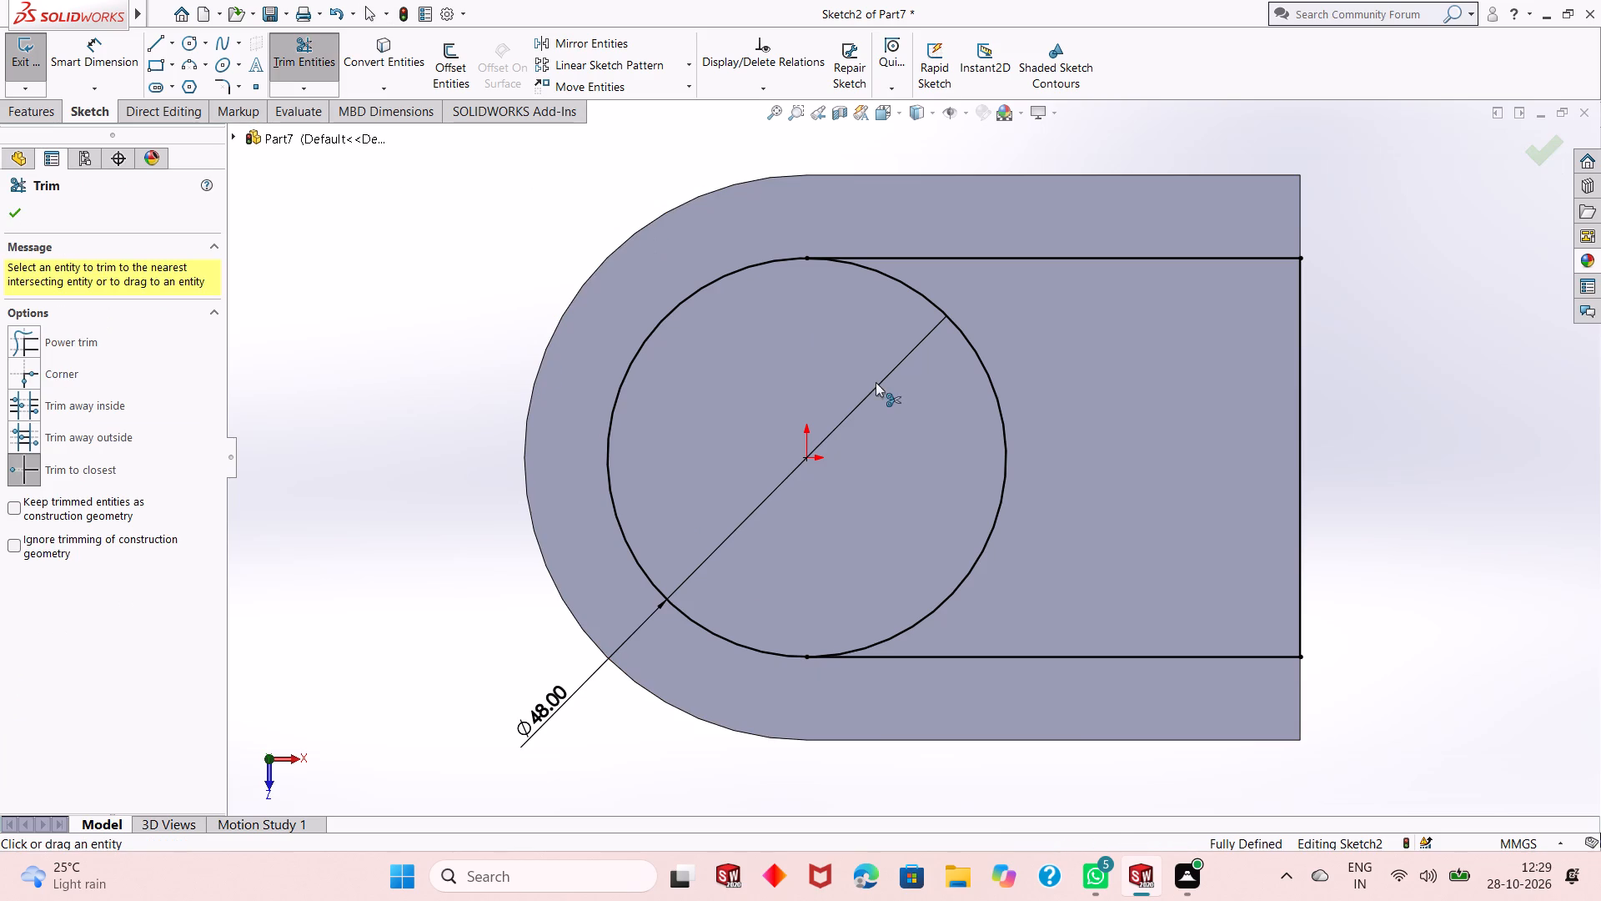
{"action": "left_click", "coordinate": [1001, 439]}
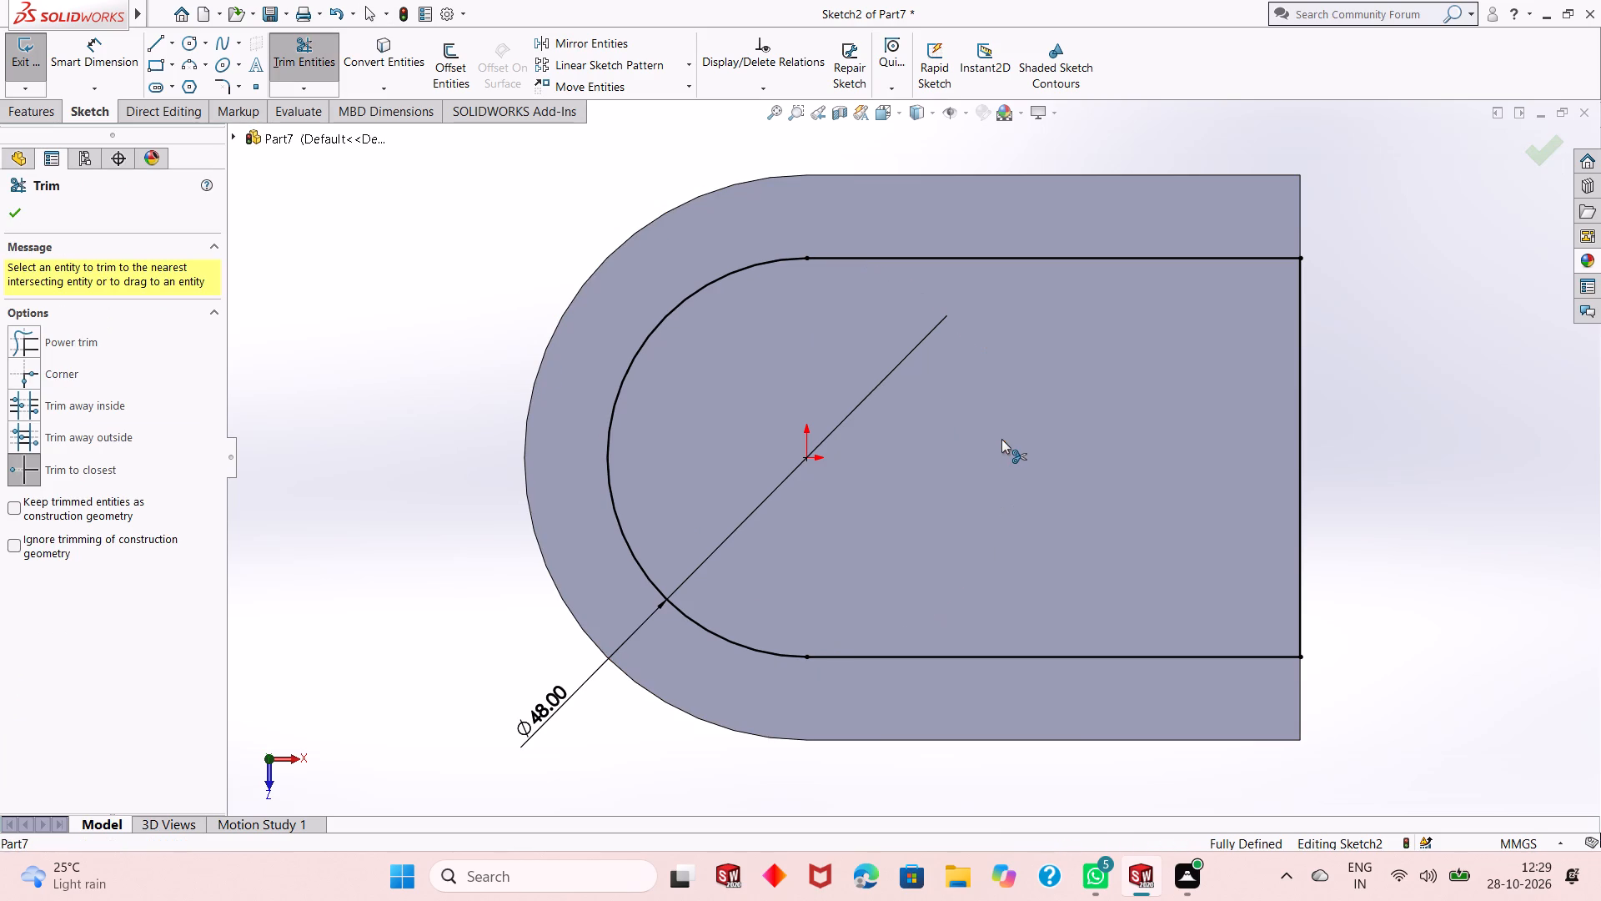
{"action": "scroll", "coordinate": [917, 381], "scroll_direction": "down", "scroll_amount": 1, "text": "ctrl"}
{"action": "scroll", "coordinate": [917, 381], "scroll_direction": "up", "scroll_amount": 3, "text": "ctrl"}
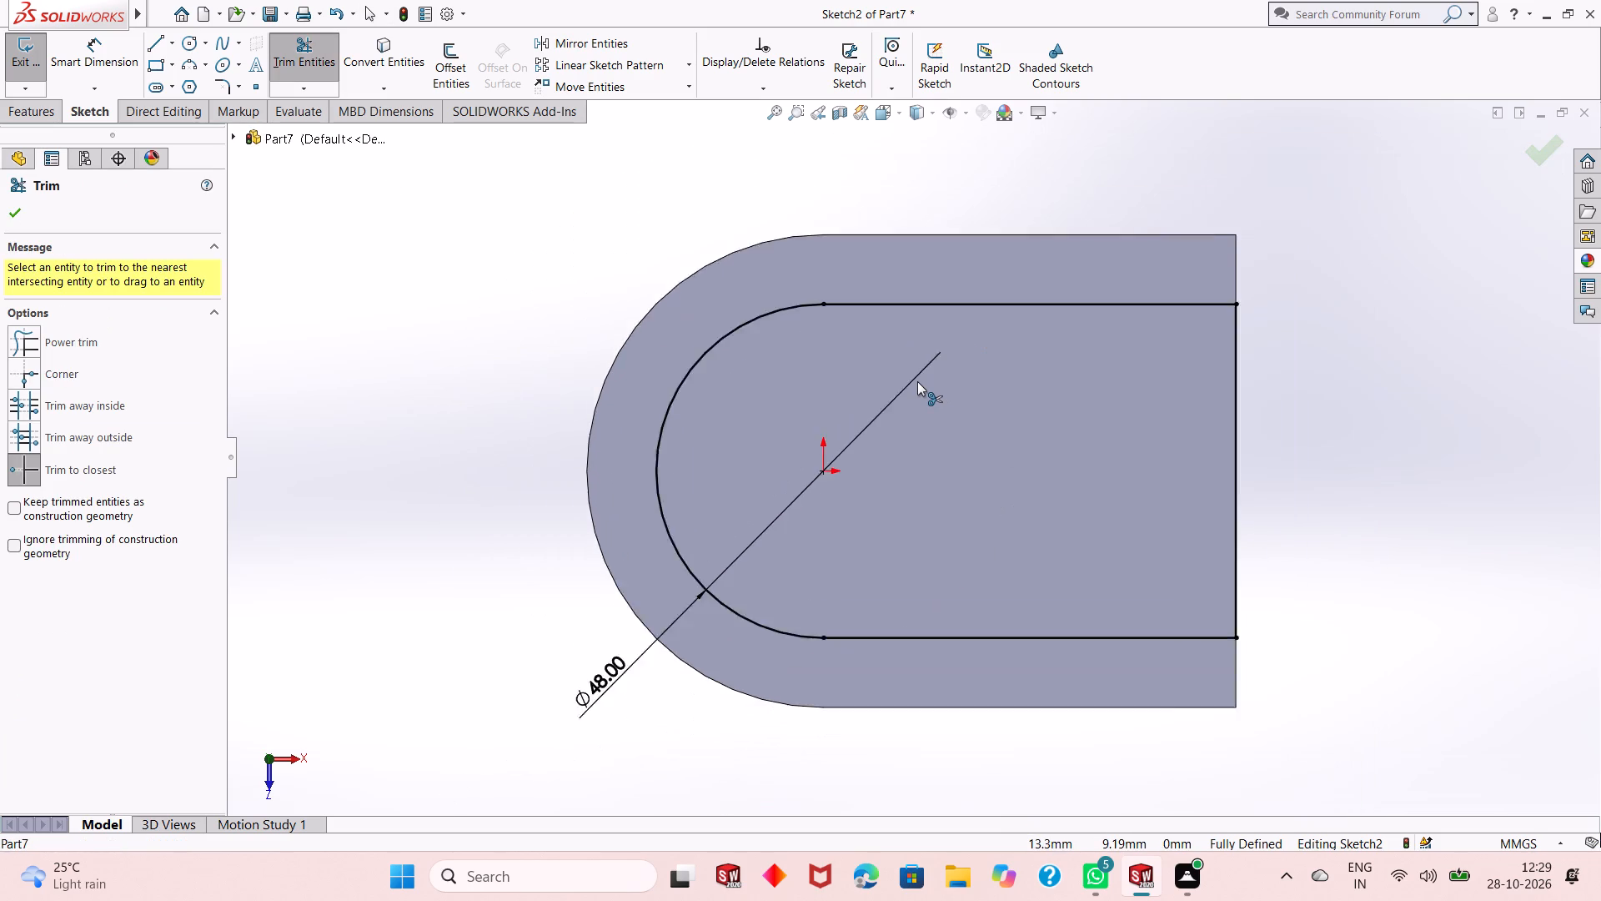
{"action": "key", "text": "Escape"}
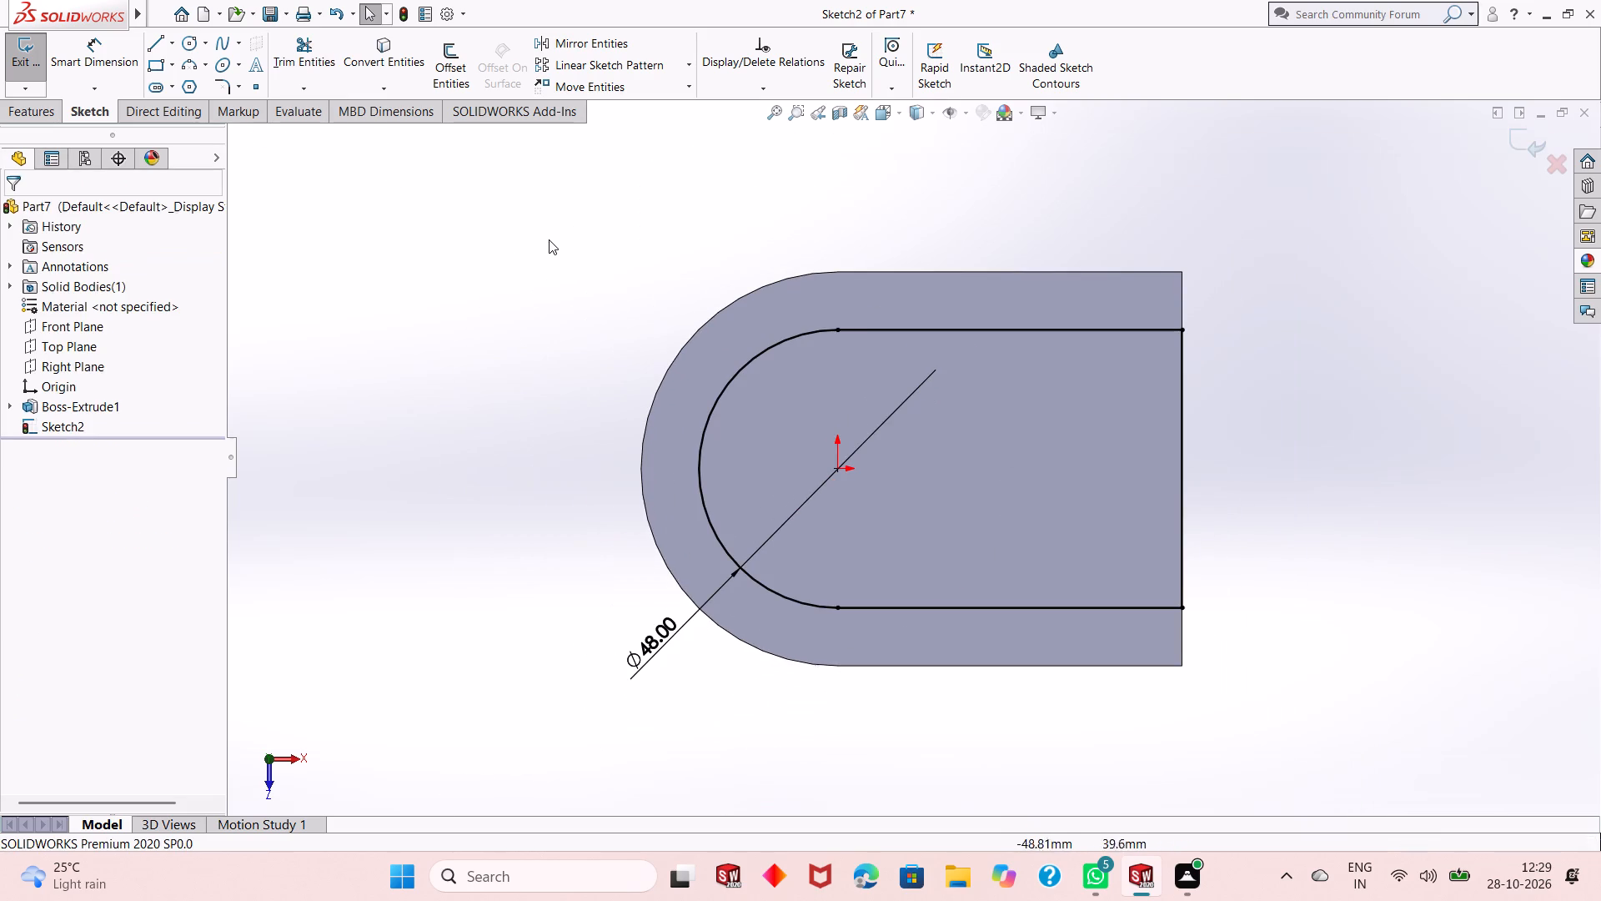
Cut-extrude the inner round-ended profile as a blind pocket 14 mm deep into the block.
{"action": "left_click", "coordinate": [50, 123]}
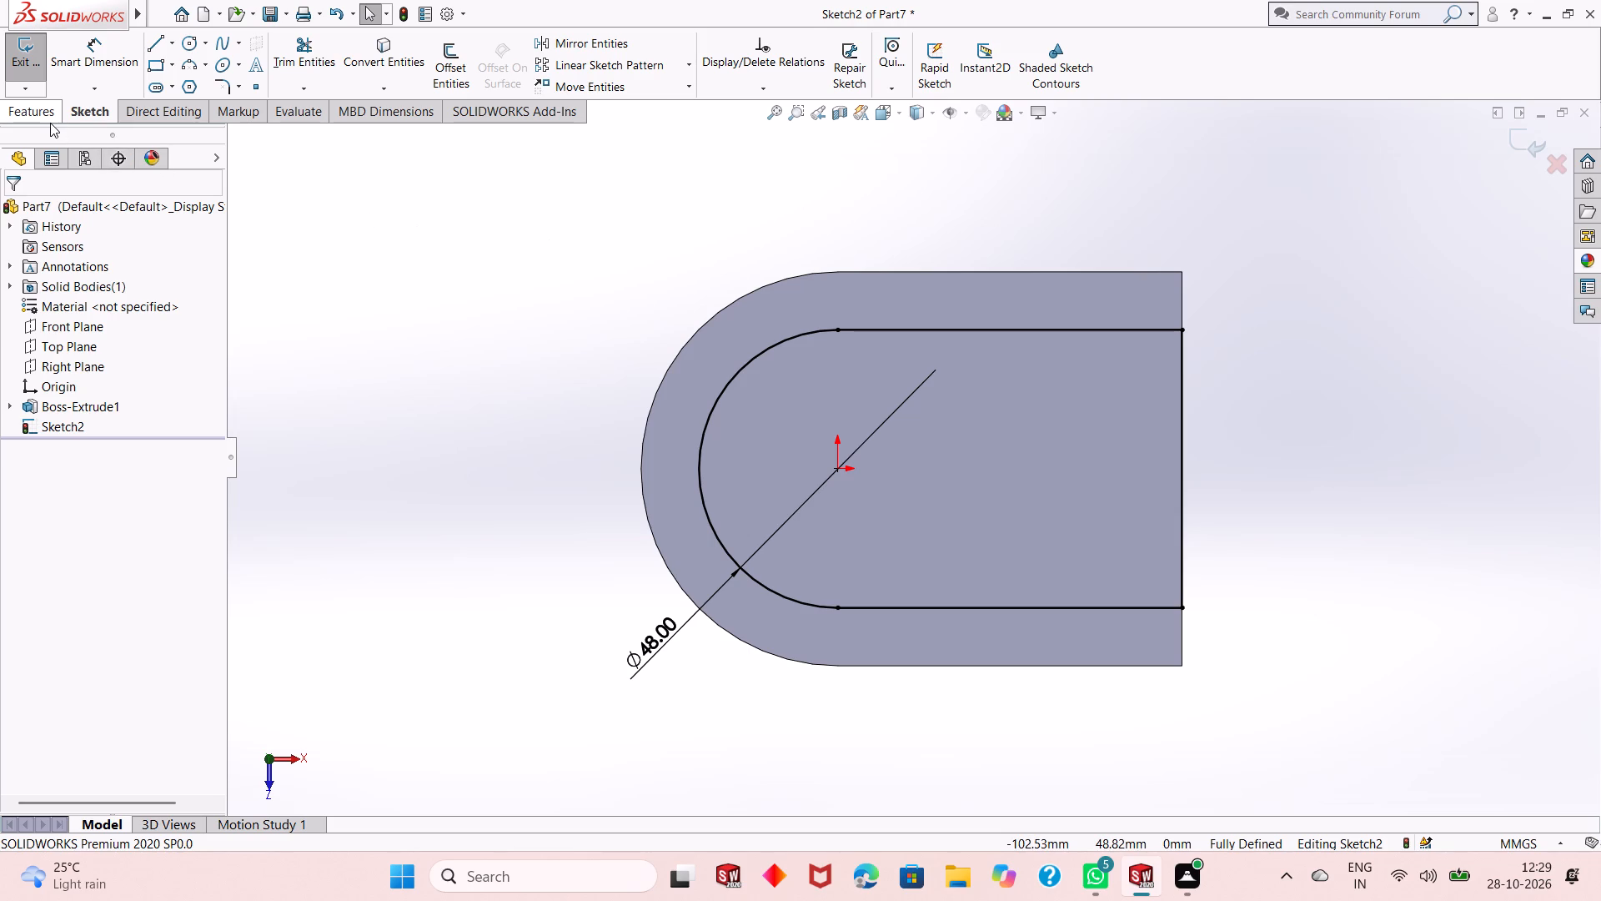
{"action": "left_click", "coordinate": [284, 70]}
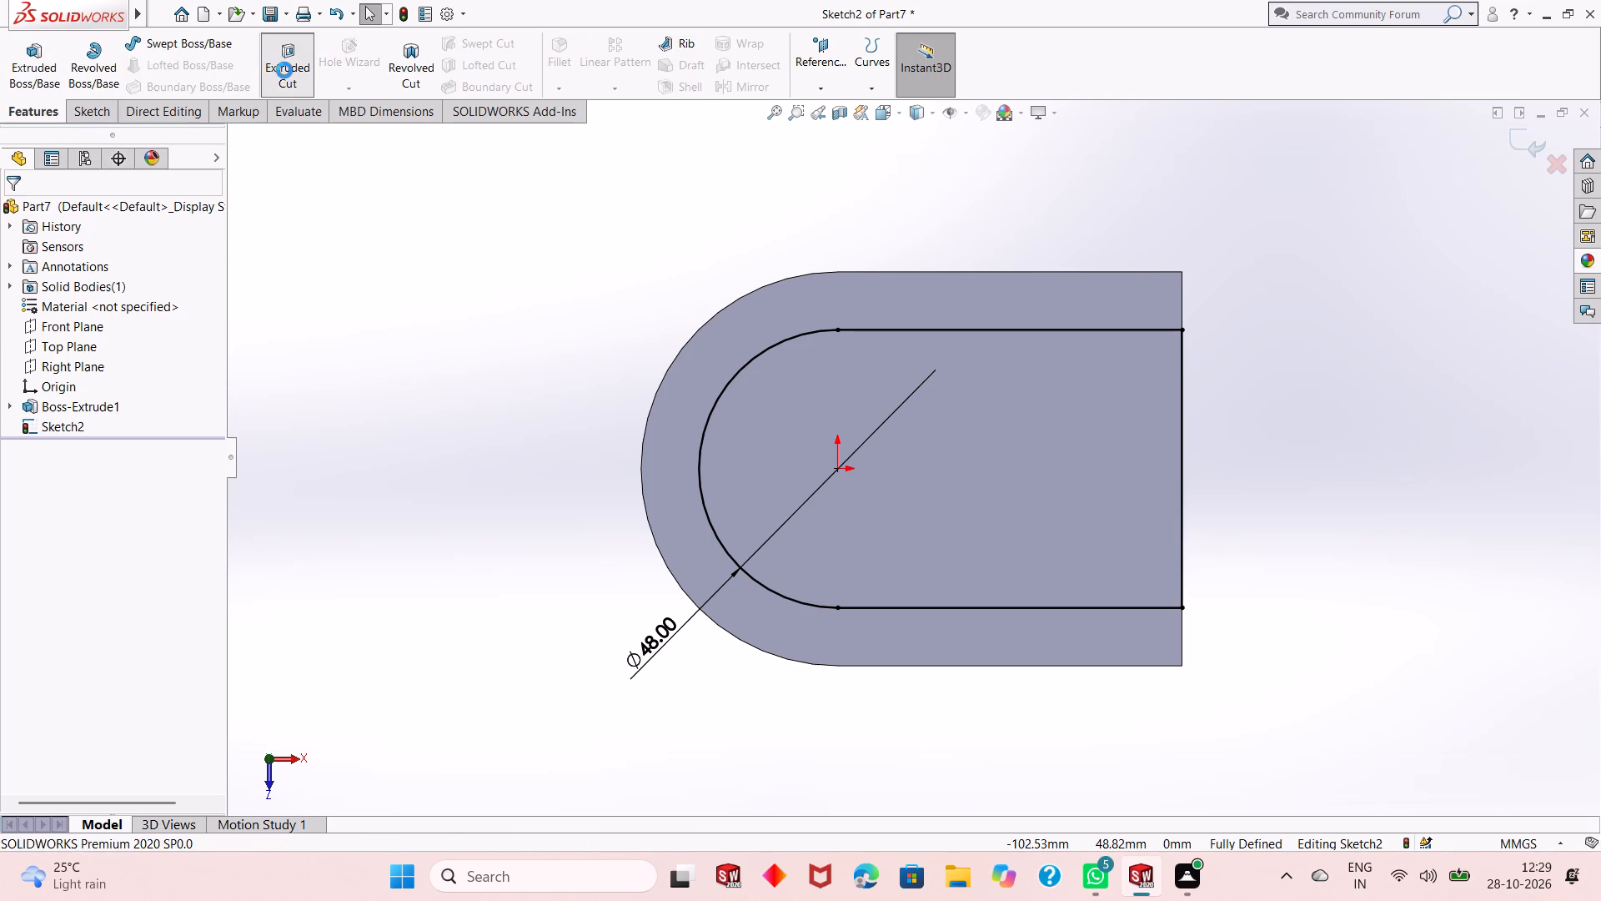
{"action": "right_click", "coordinate": [522, 328]}
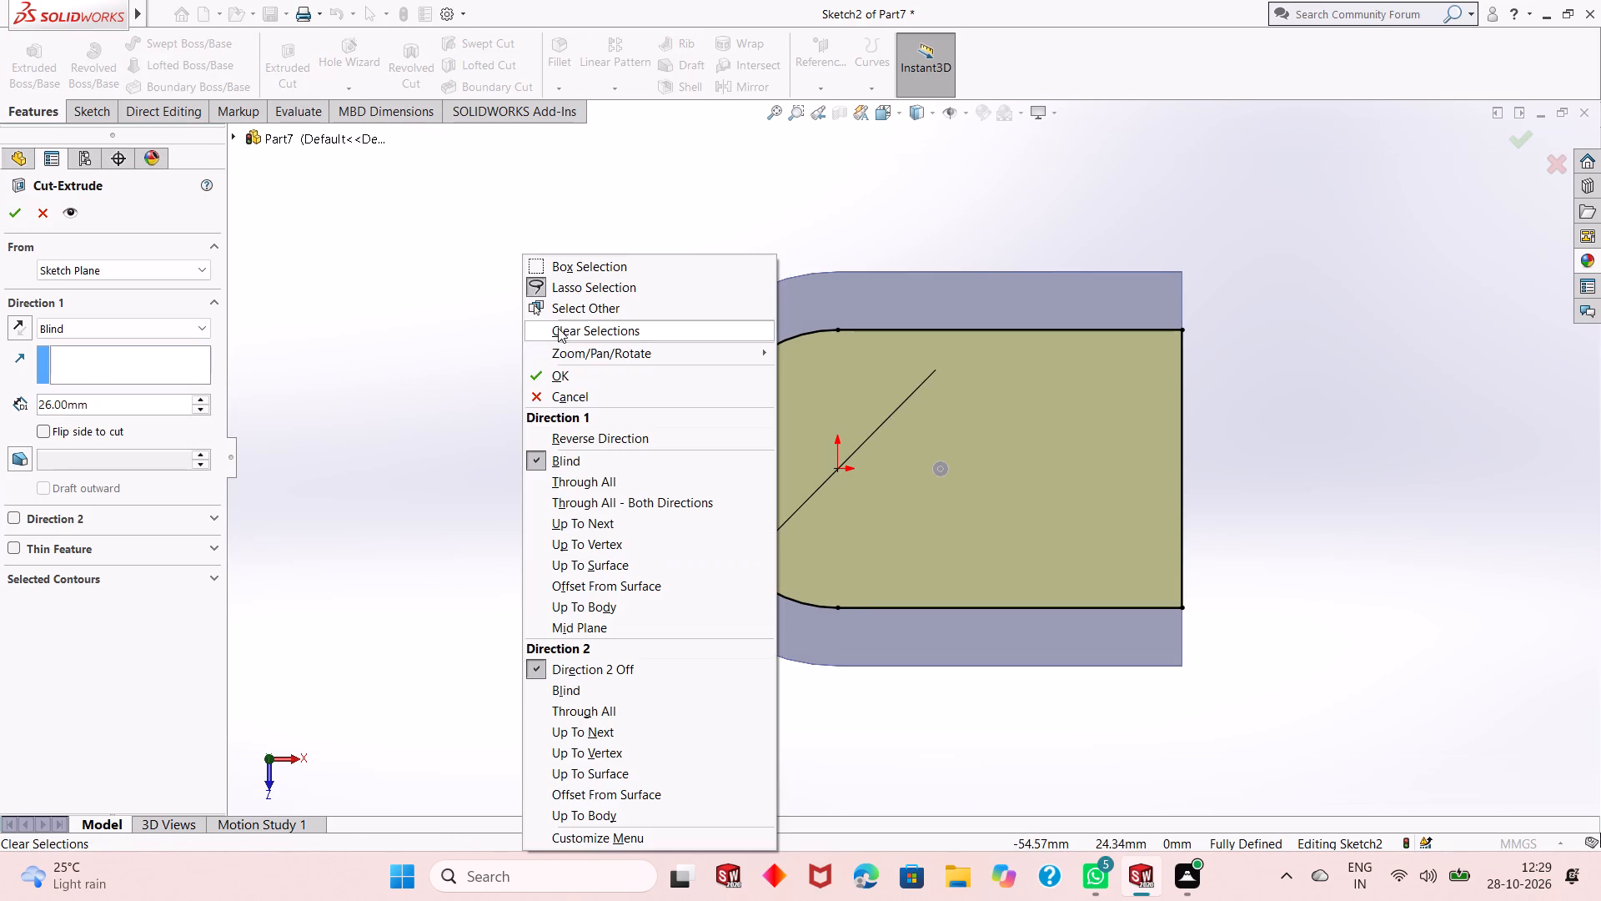
{"action": "left_click", "coordinate": [581, 345]}
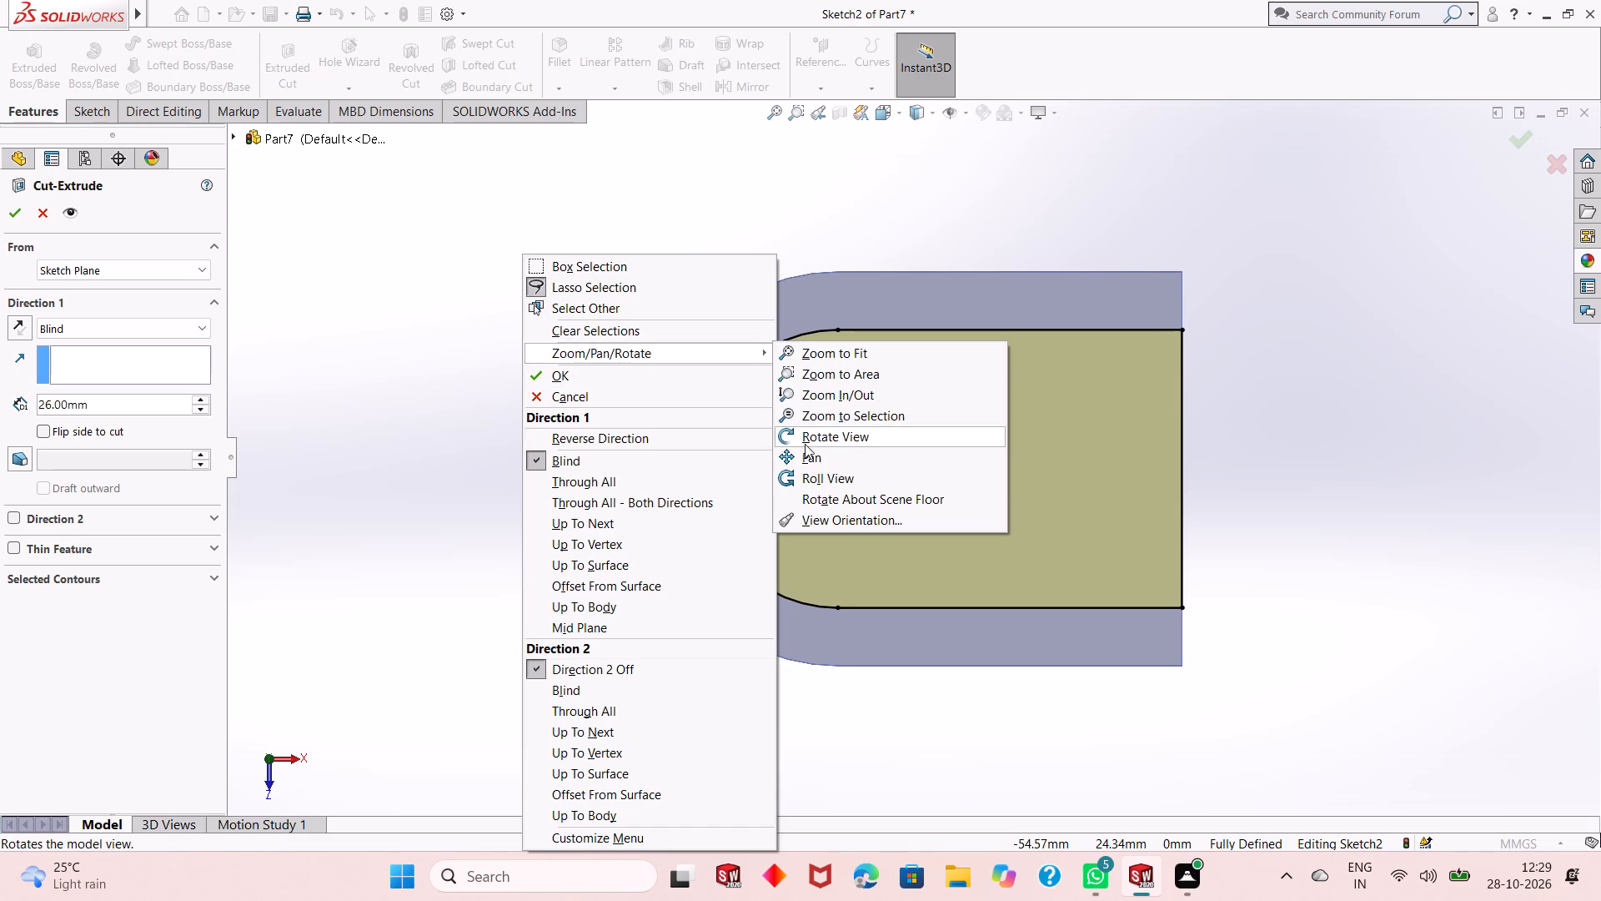
{"action": "left_click", "coordinate": [803, 444]}
{"action": "left_click_drag", "start_coordinate": [735, 652], "coordinate": [727, 603]}
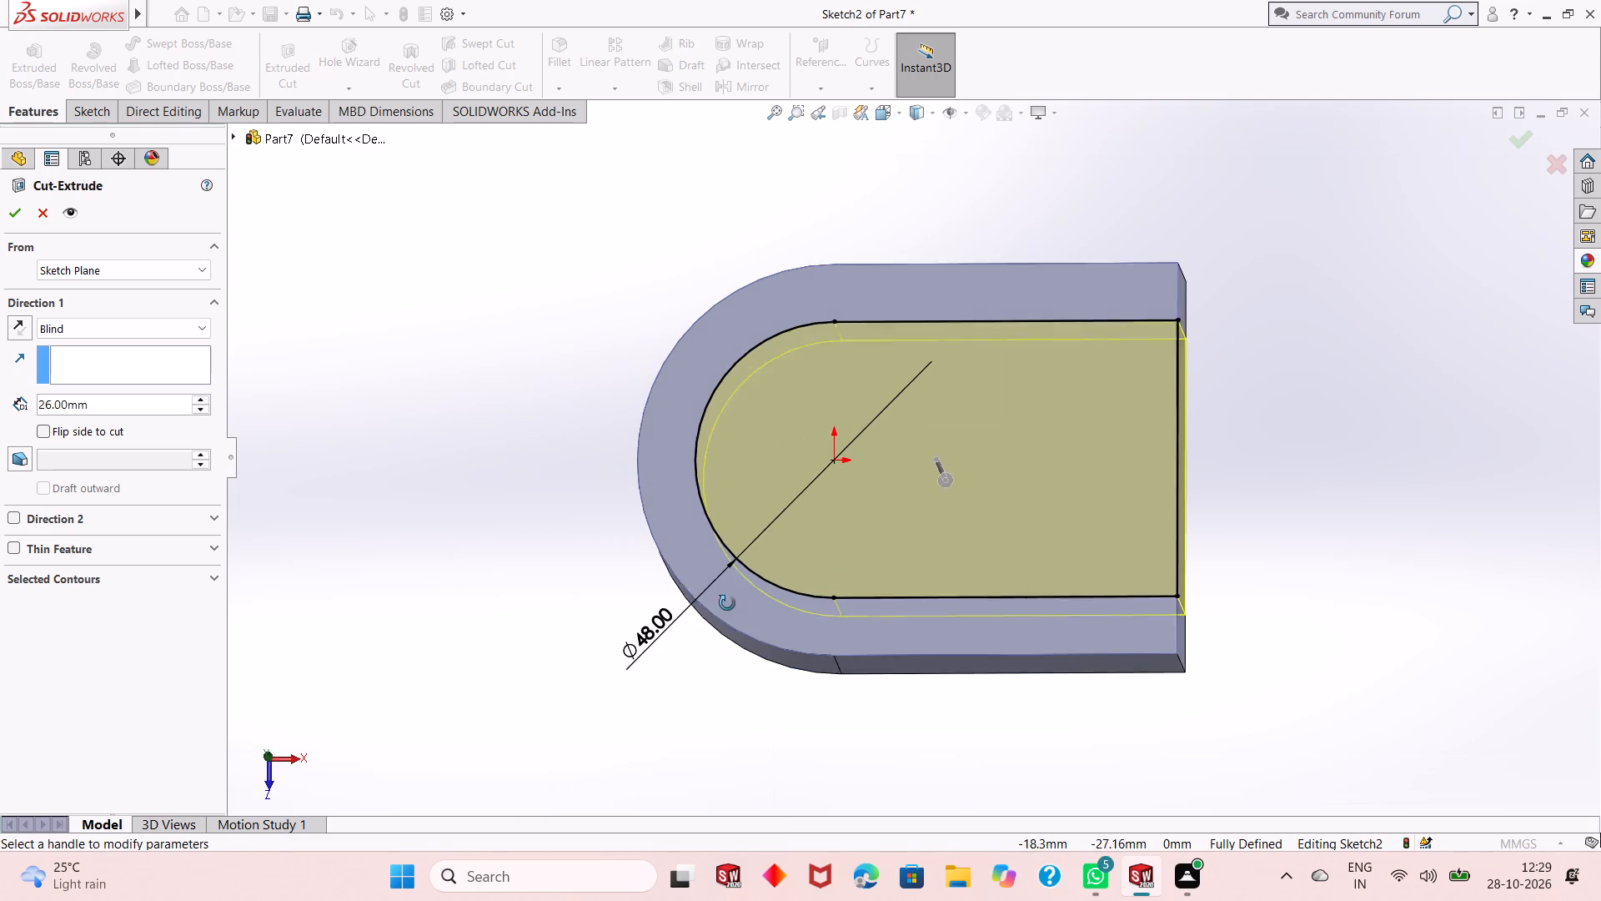
{"action": "left_click_drag", "start_coordinate": [727, 603], "coordinate": [733, 396]}
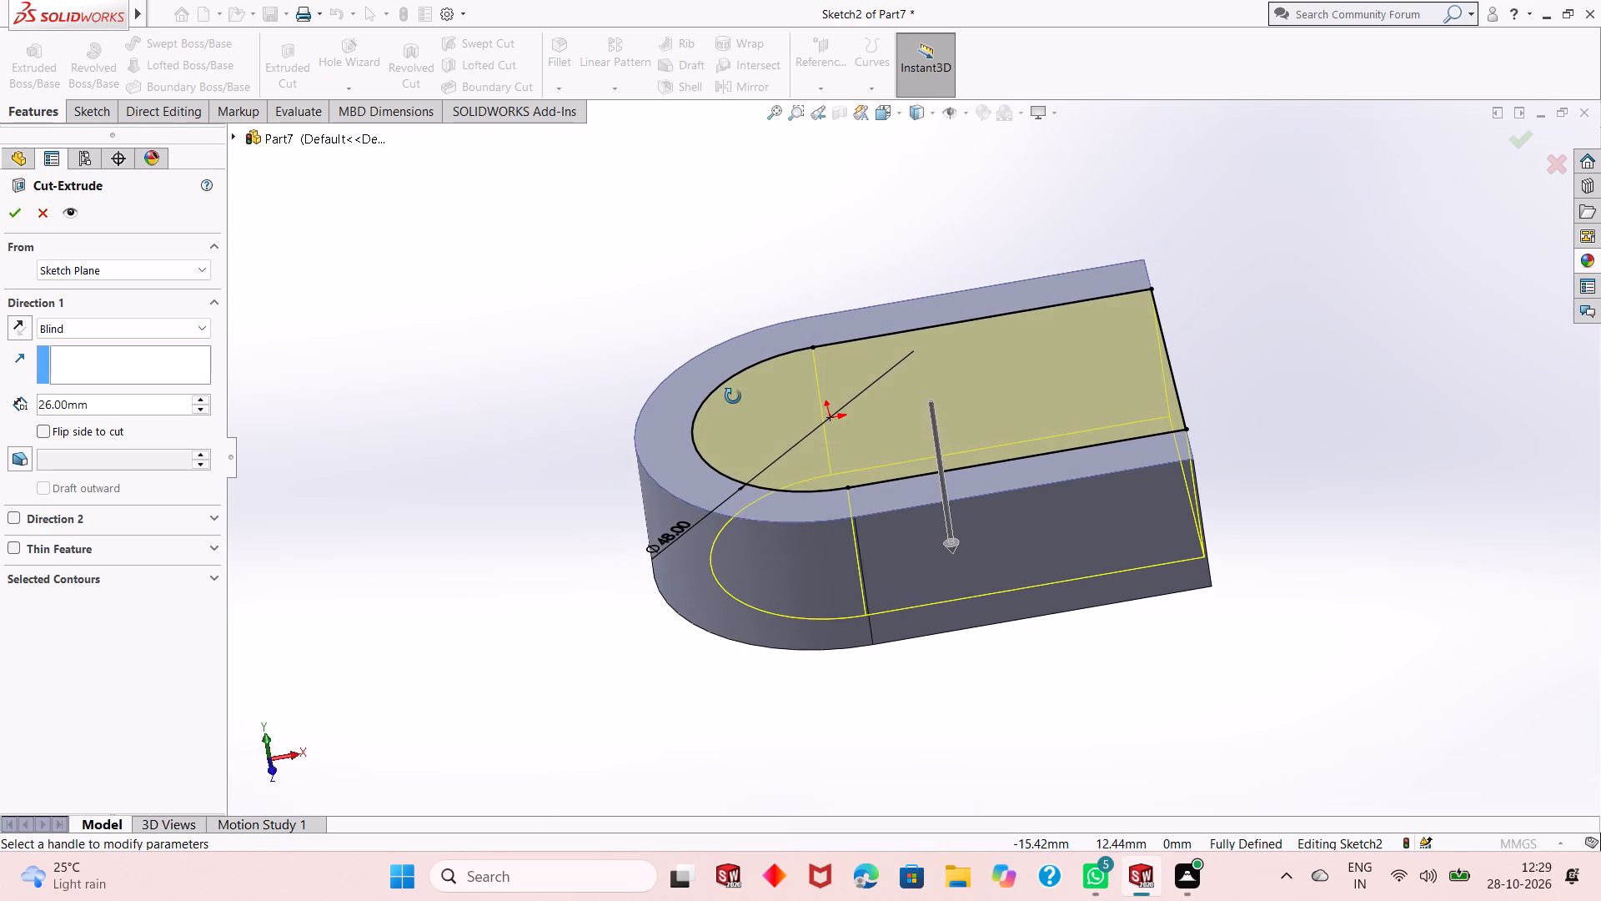
{"action": "left_click_drag", "start_coordinate": [760, 448], "coordinate": [739, 470]}
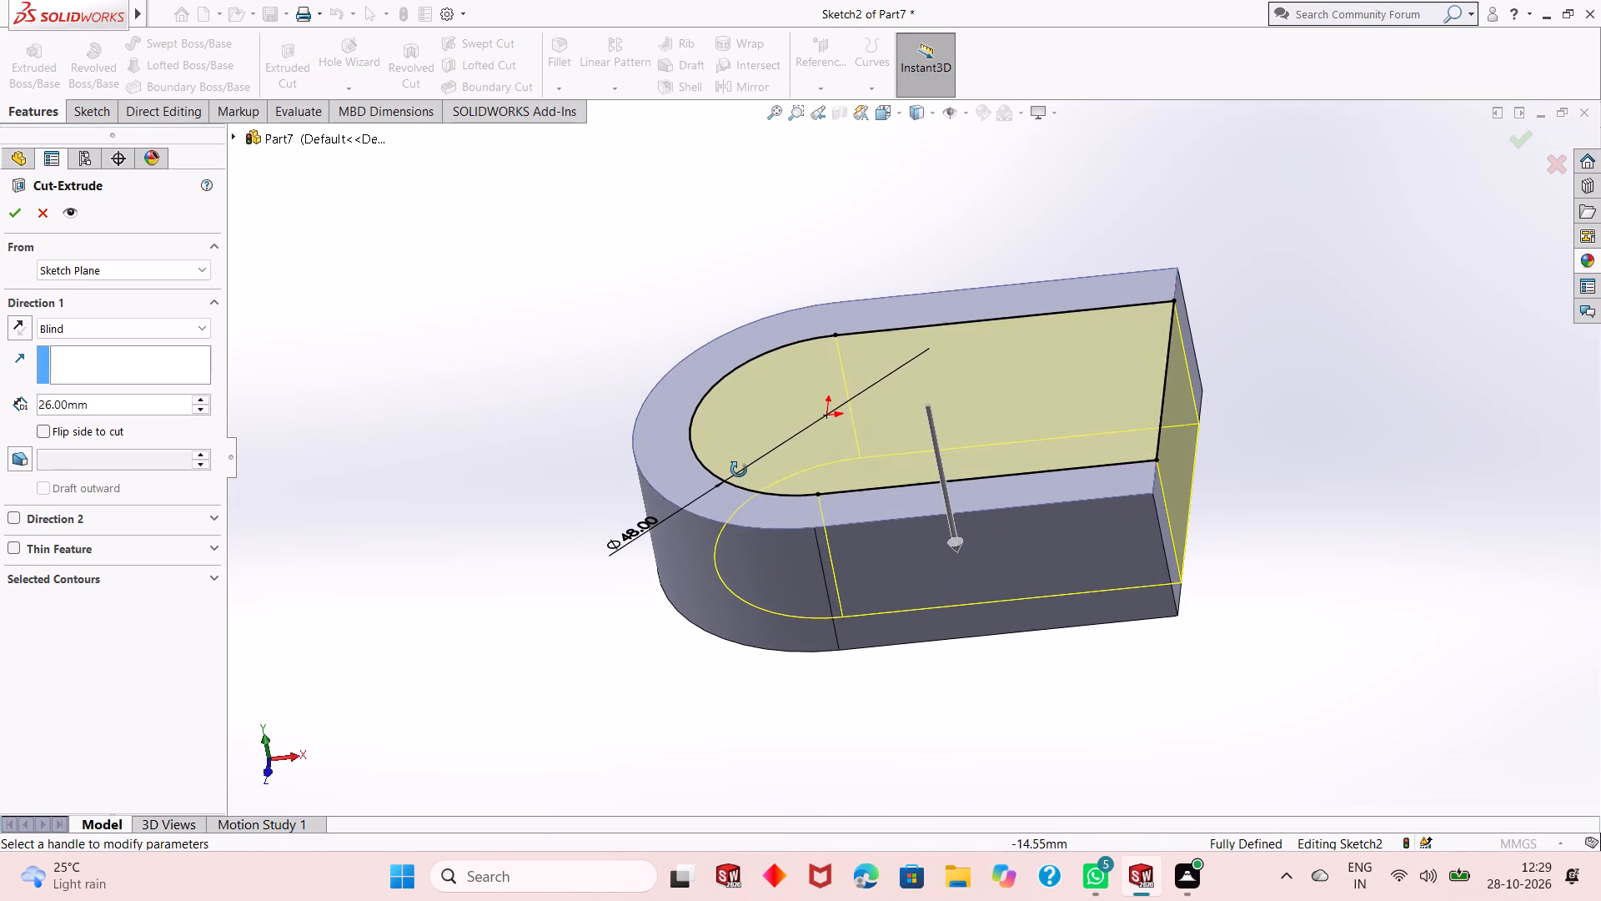
{"action": "left_click_drag", "start_coordinate": [739, 470], "coordinate": [739, 471]}
{"action": "key", "text": "Escape"}
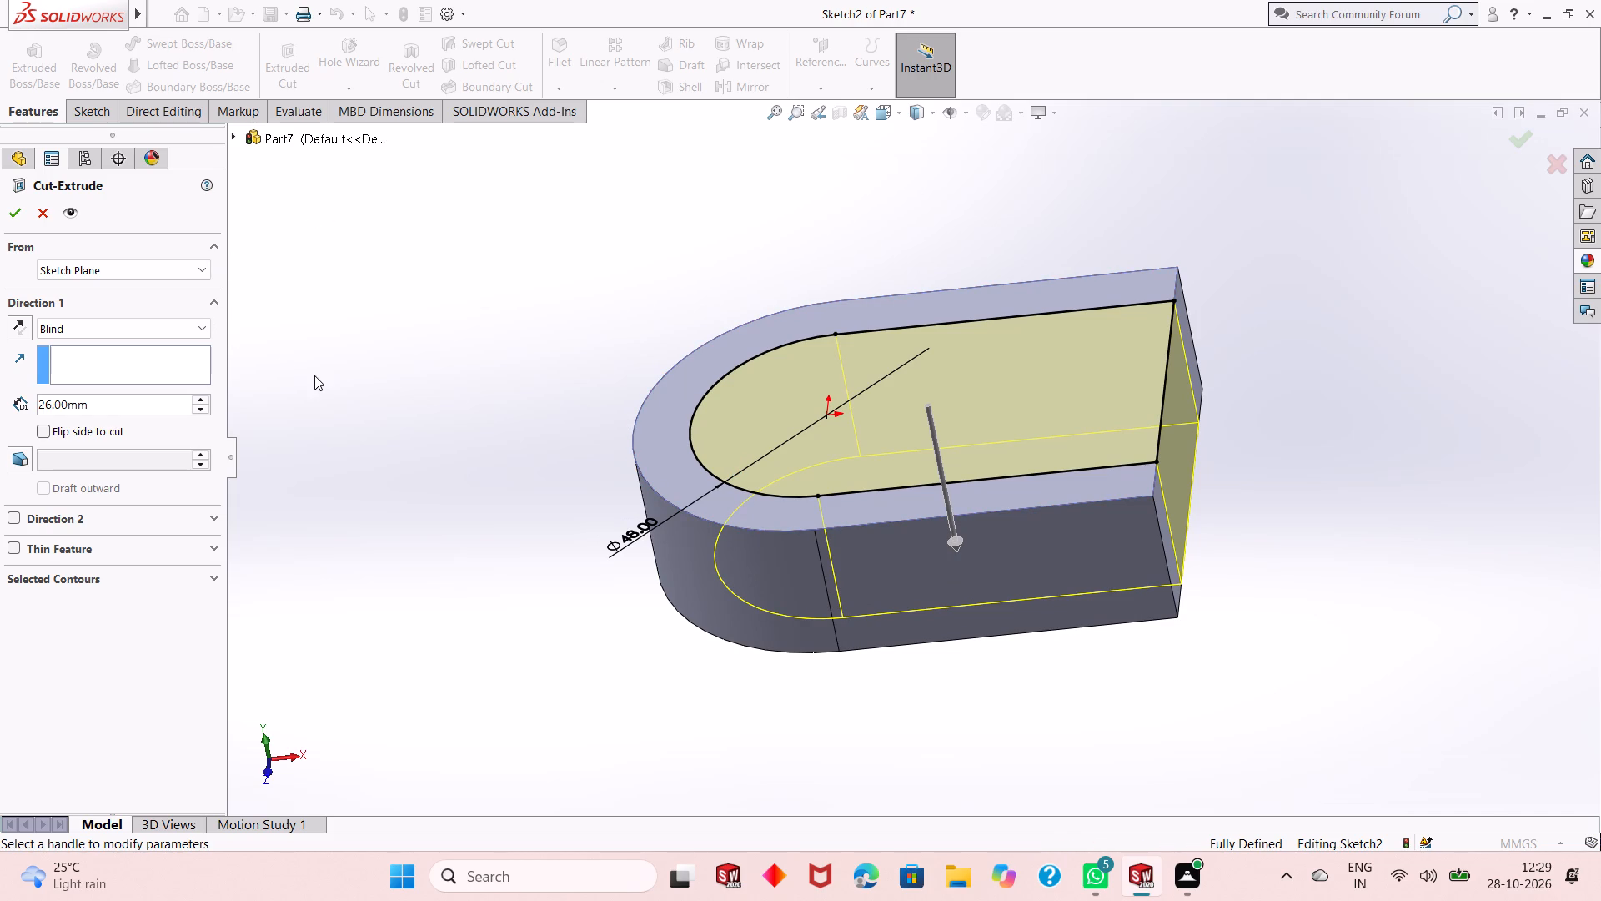
{"action": "double_click", "coordinate": [115, 414]}
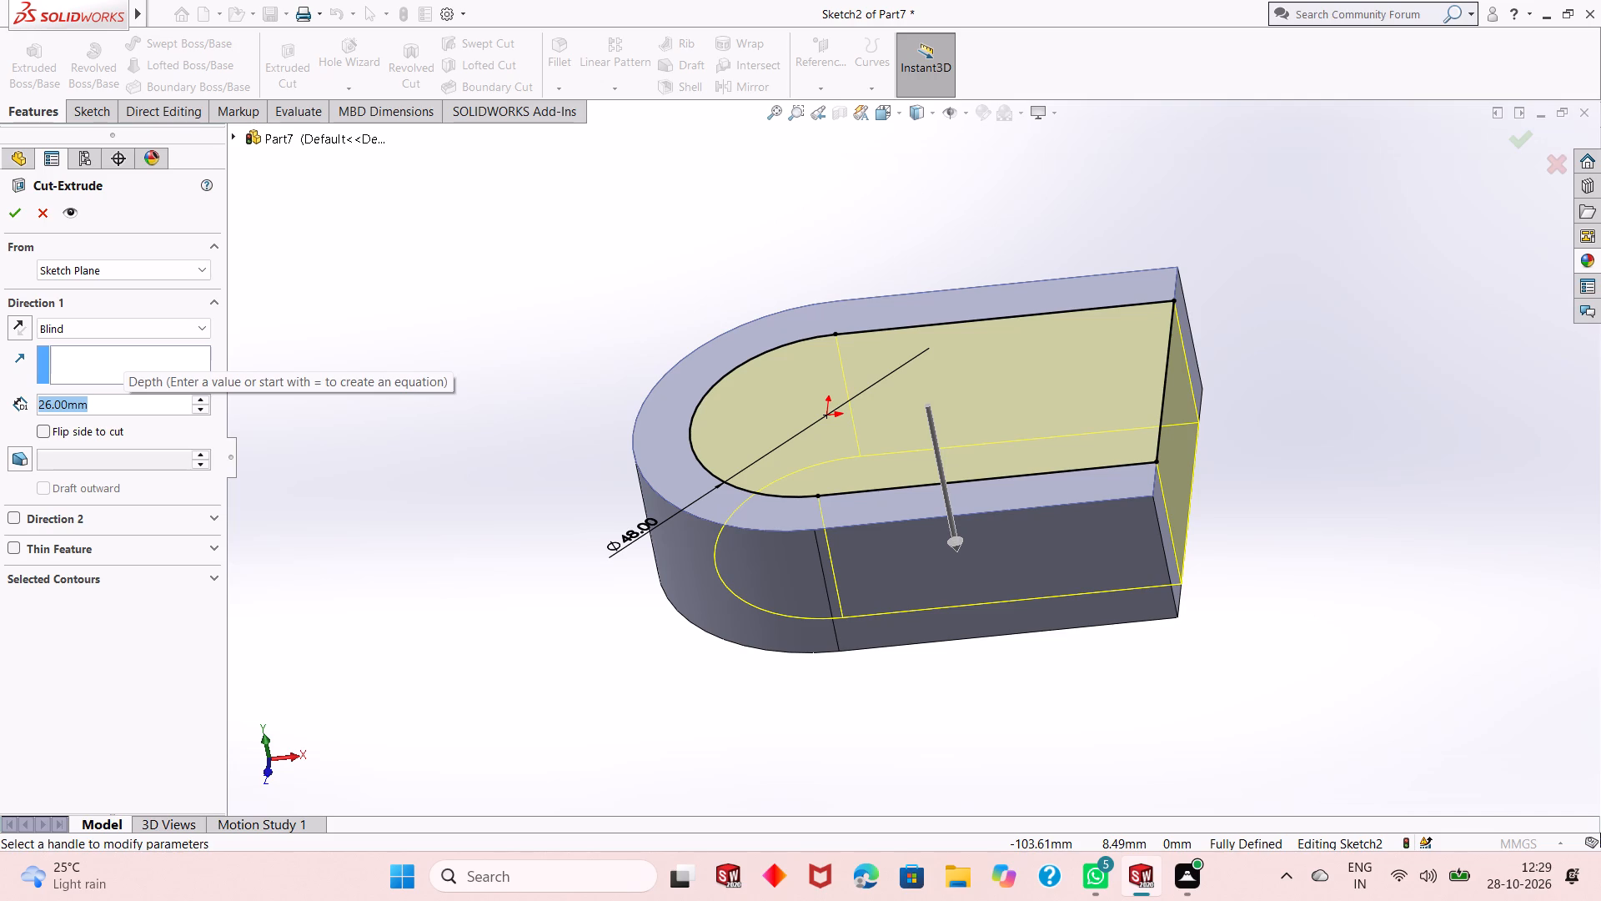
{"action": "type", "text": "26-"}
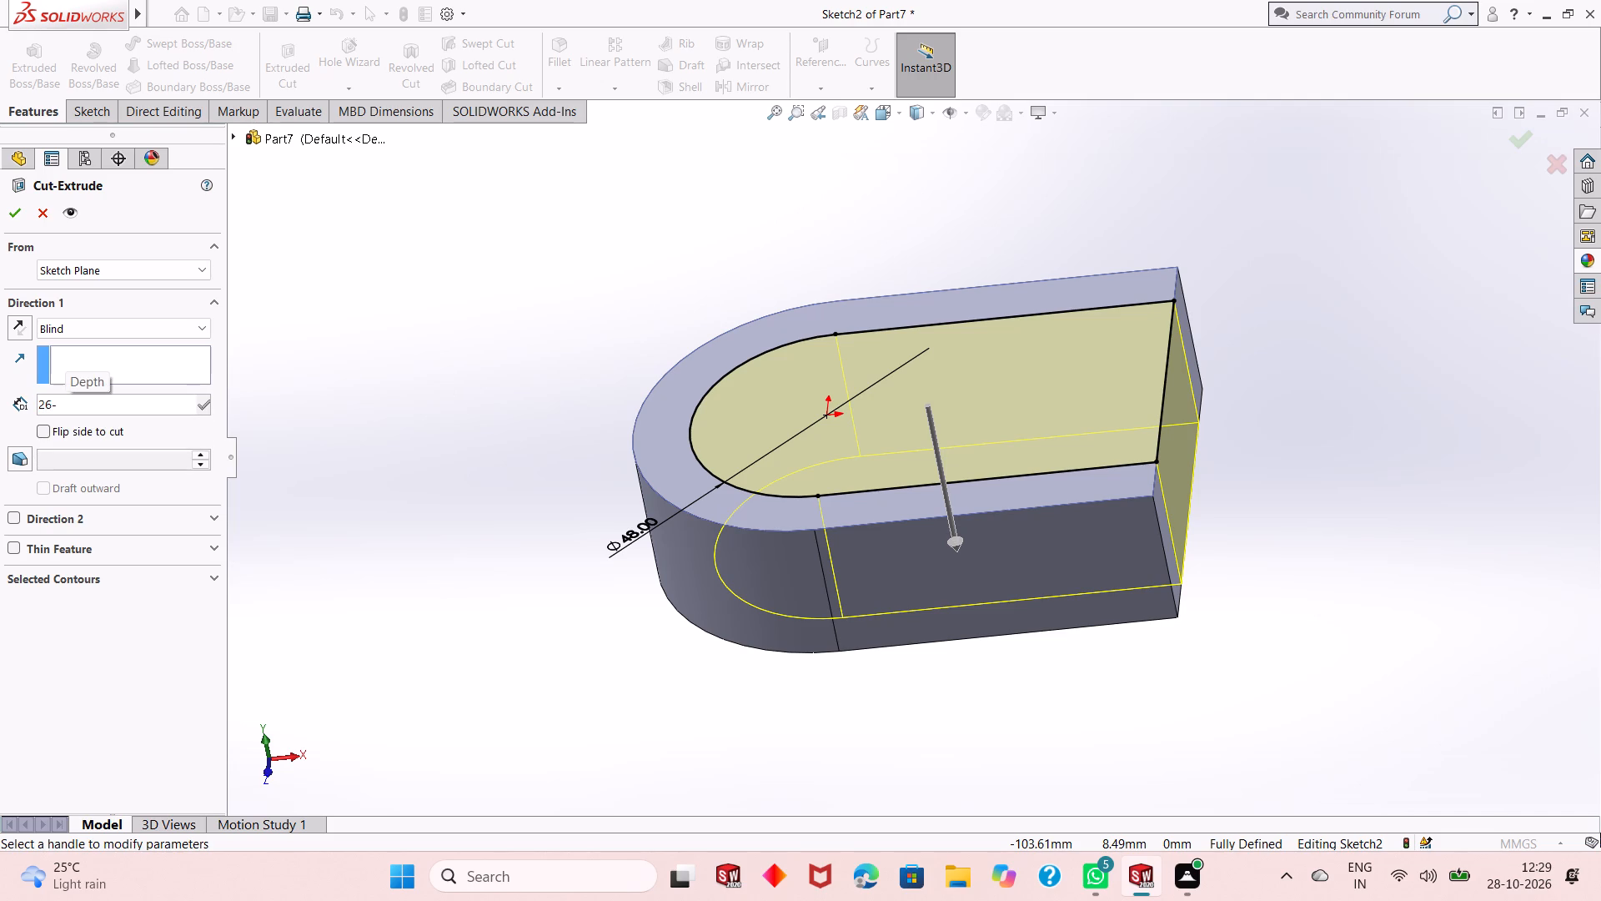
{"action": "type", "text": "12"}
{"action": "key", "text": "Return"}
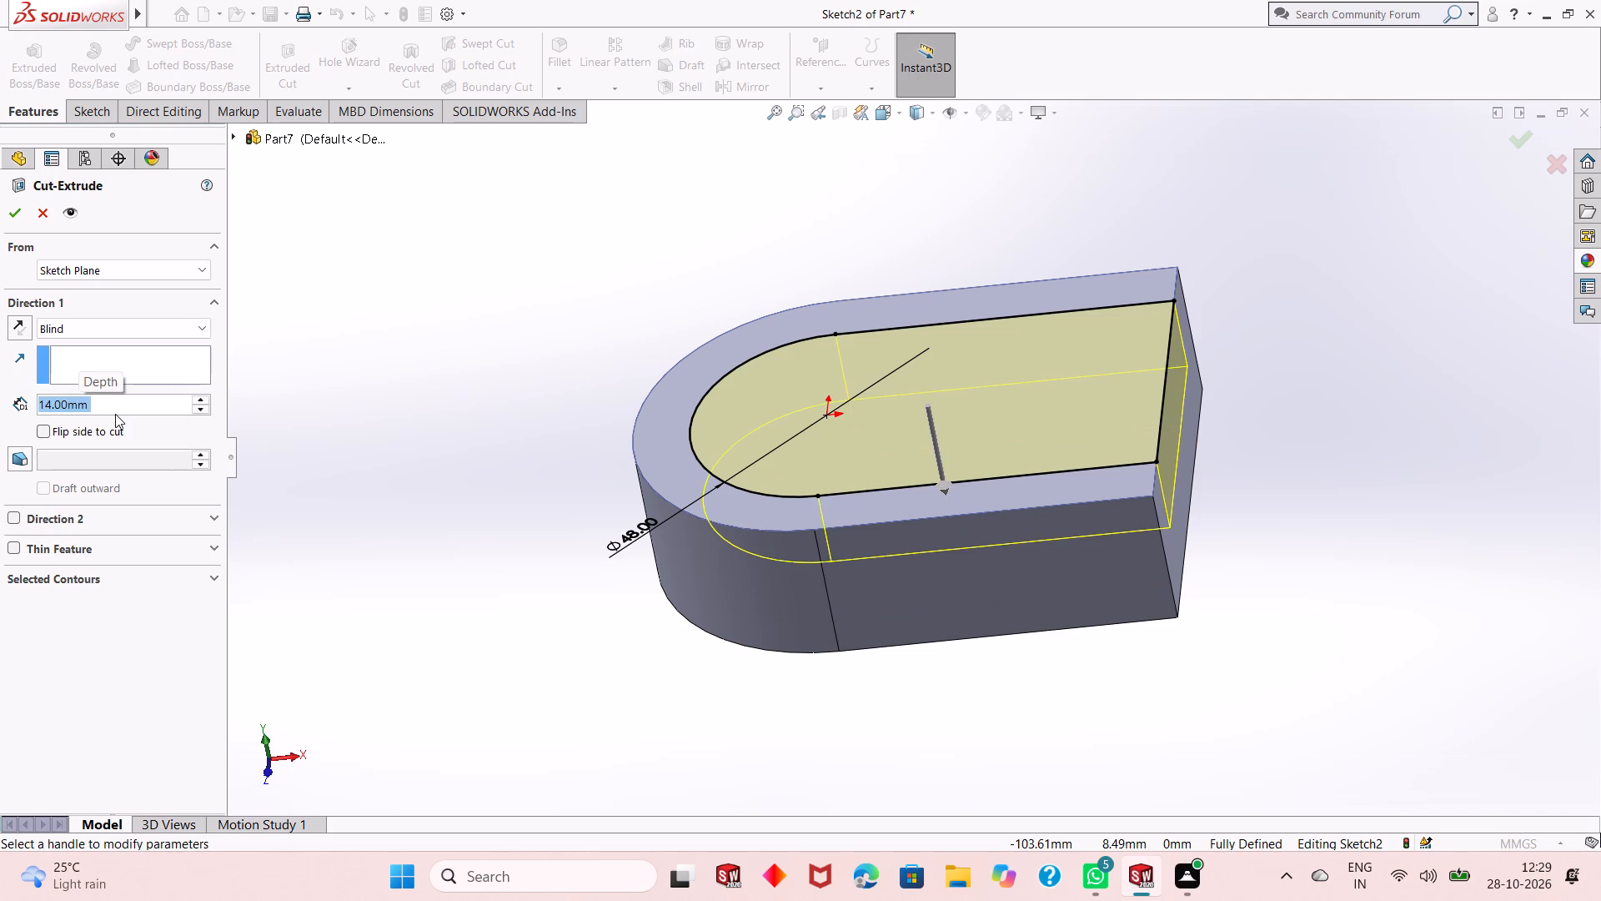
{"action": "left_click", "coordinate": [7, 222]}
{"action": "key", "text": "Escape"}
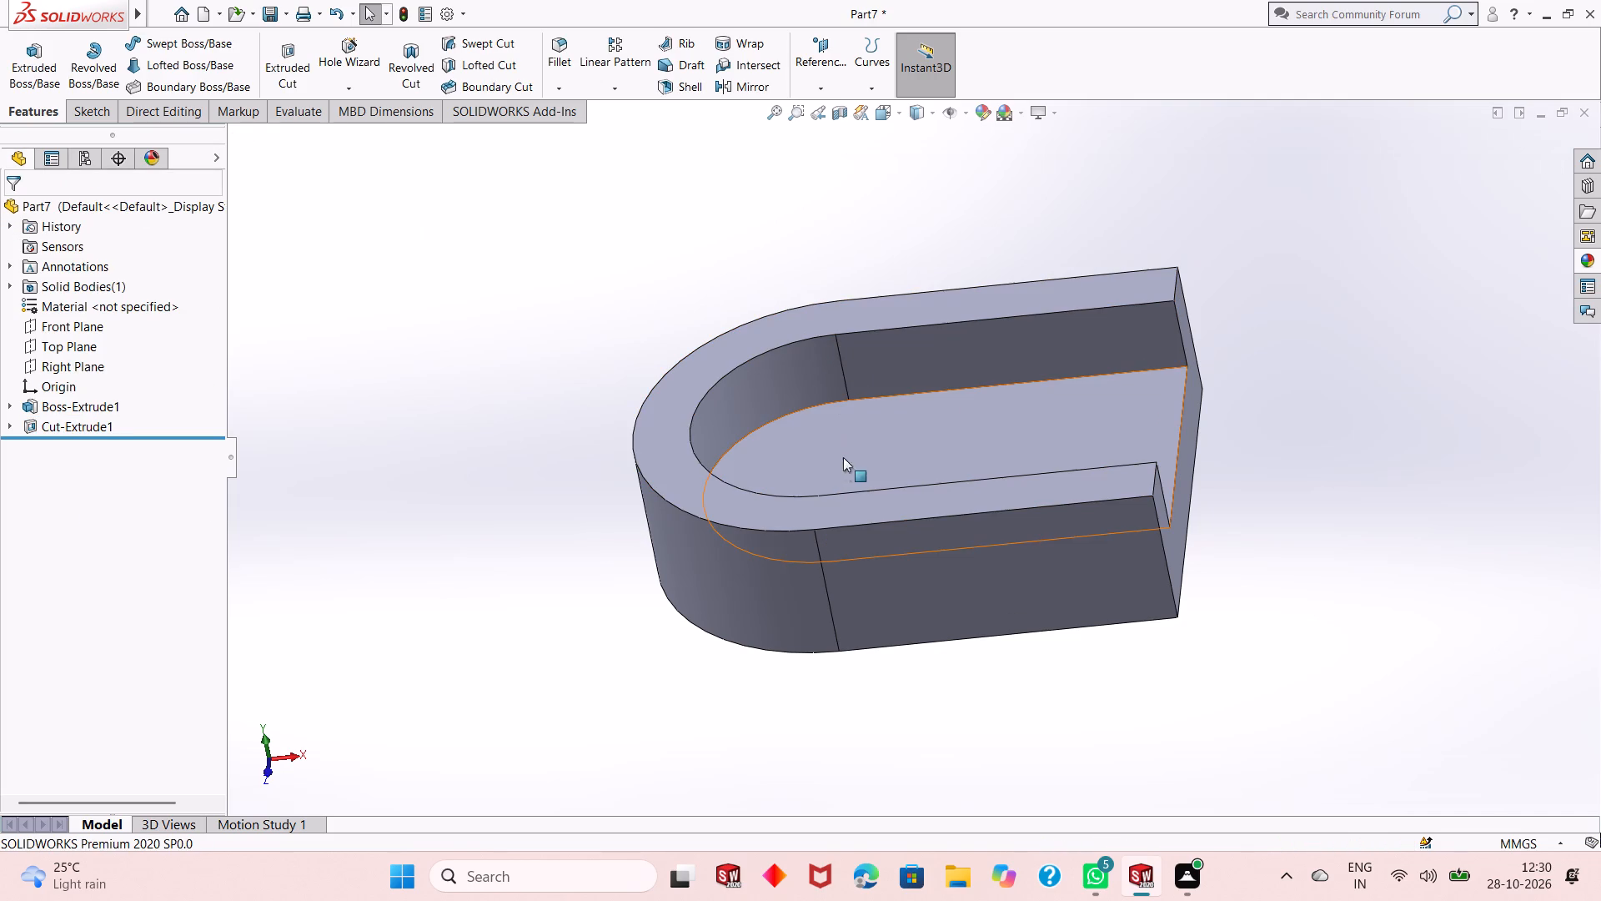
Examine the pocketed block from several angles, including its open end and the pocket floor.
{"action": "left_click", "coordinate": [610, 229]}
{"action": "right_click", "coordinate": [643, 257]}
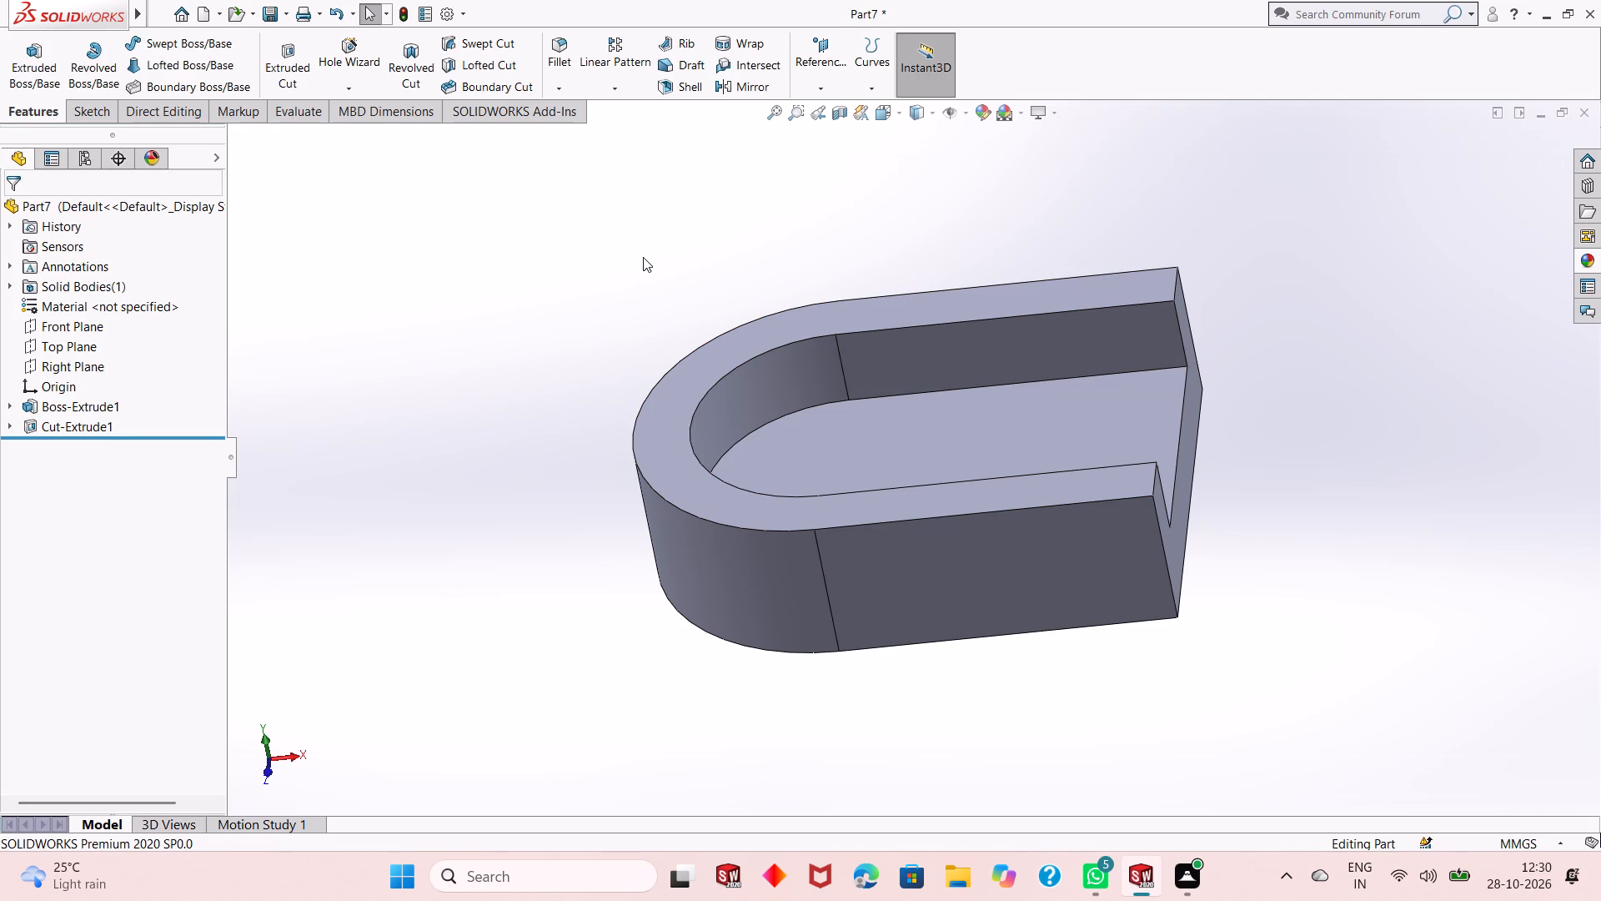
{"action": "left_click", "coordinate": [708, 334]}
{"action": "left_click_drag", "start_coordinate": [772, 443], "coordinate": [794, 364]}
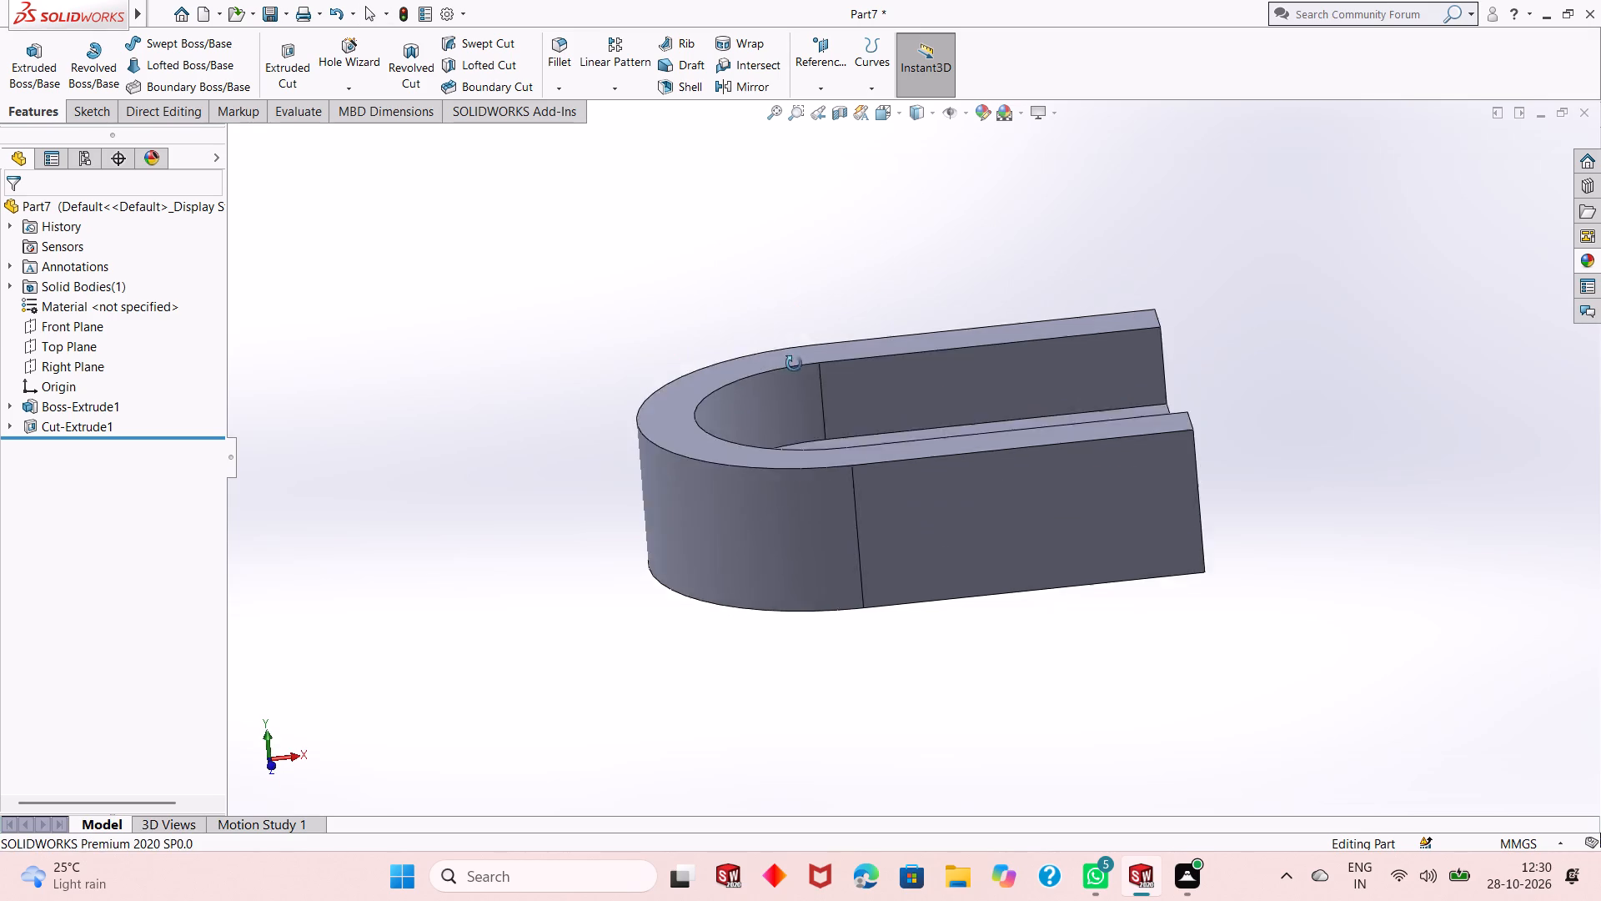
{"action": "left_click_drag", "start_coordinate": [794, 364], "coordinate": [685, 389]}
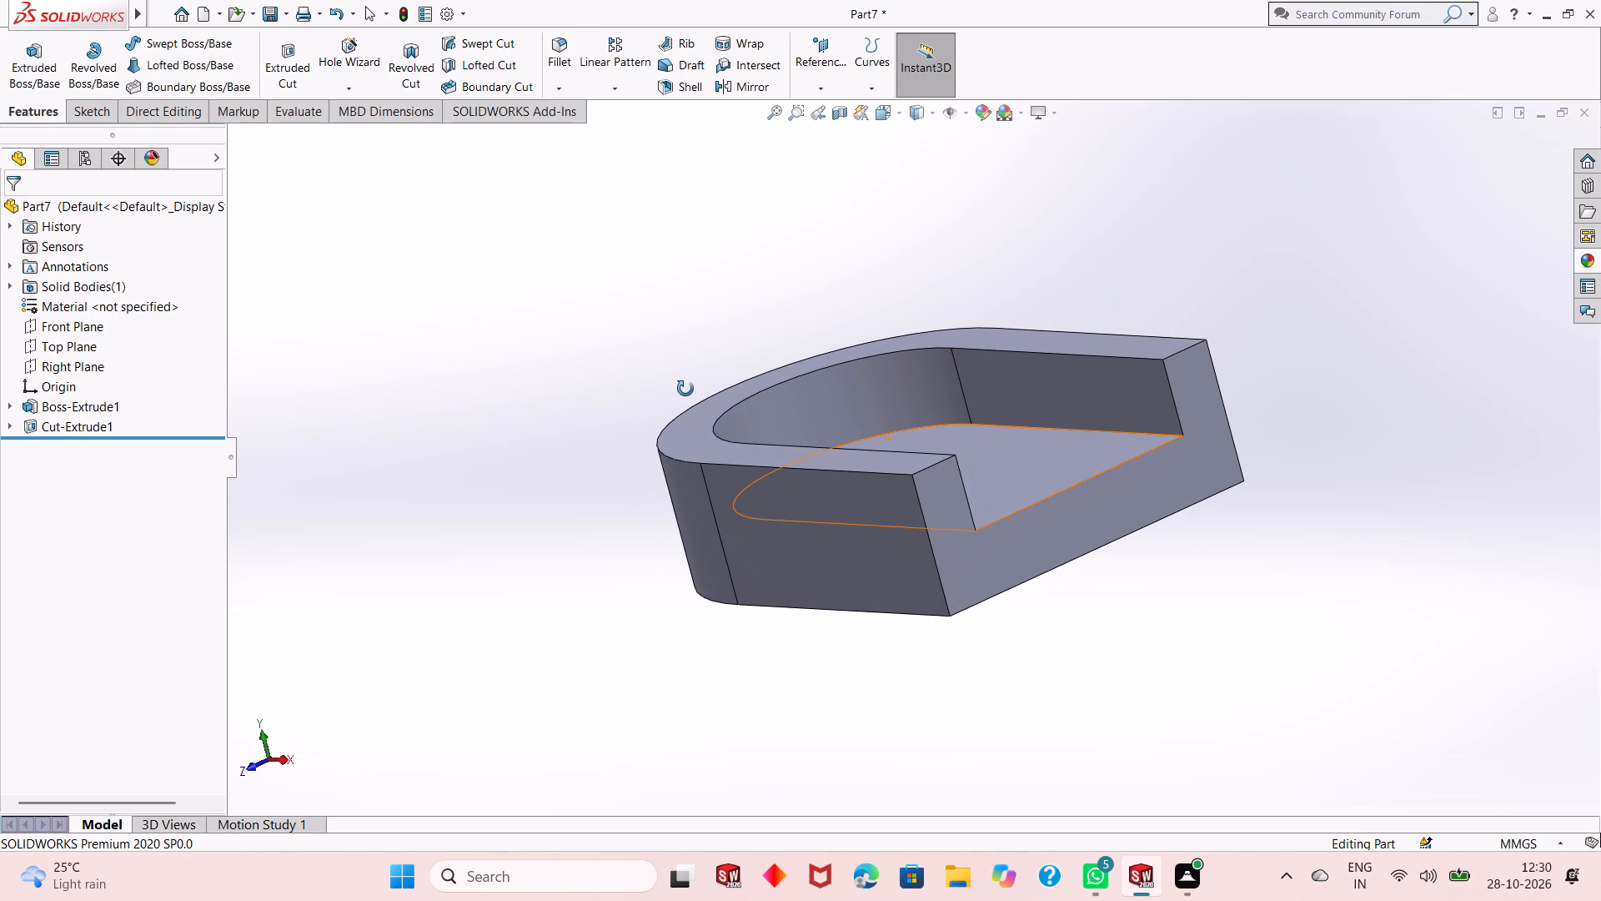
{"action": "left_click_drag", "start_coordinate": [945, 541], "coordinate": [922, 496]}
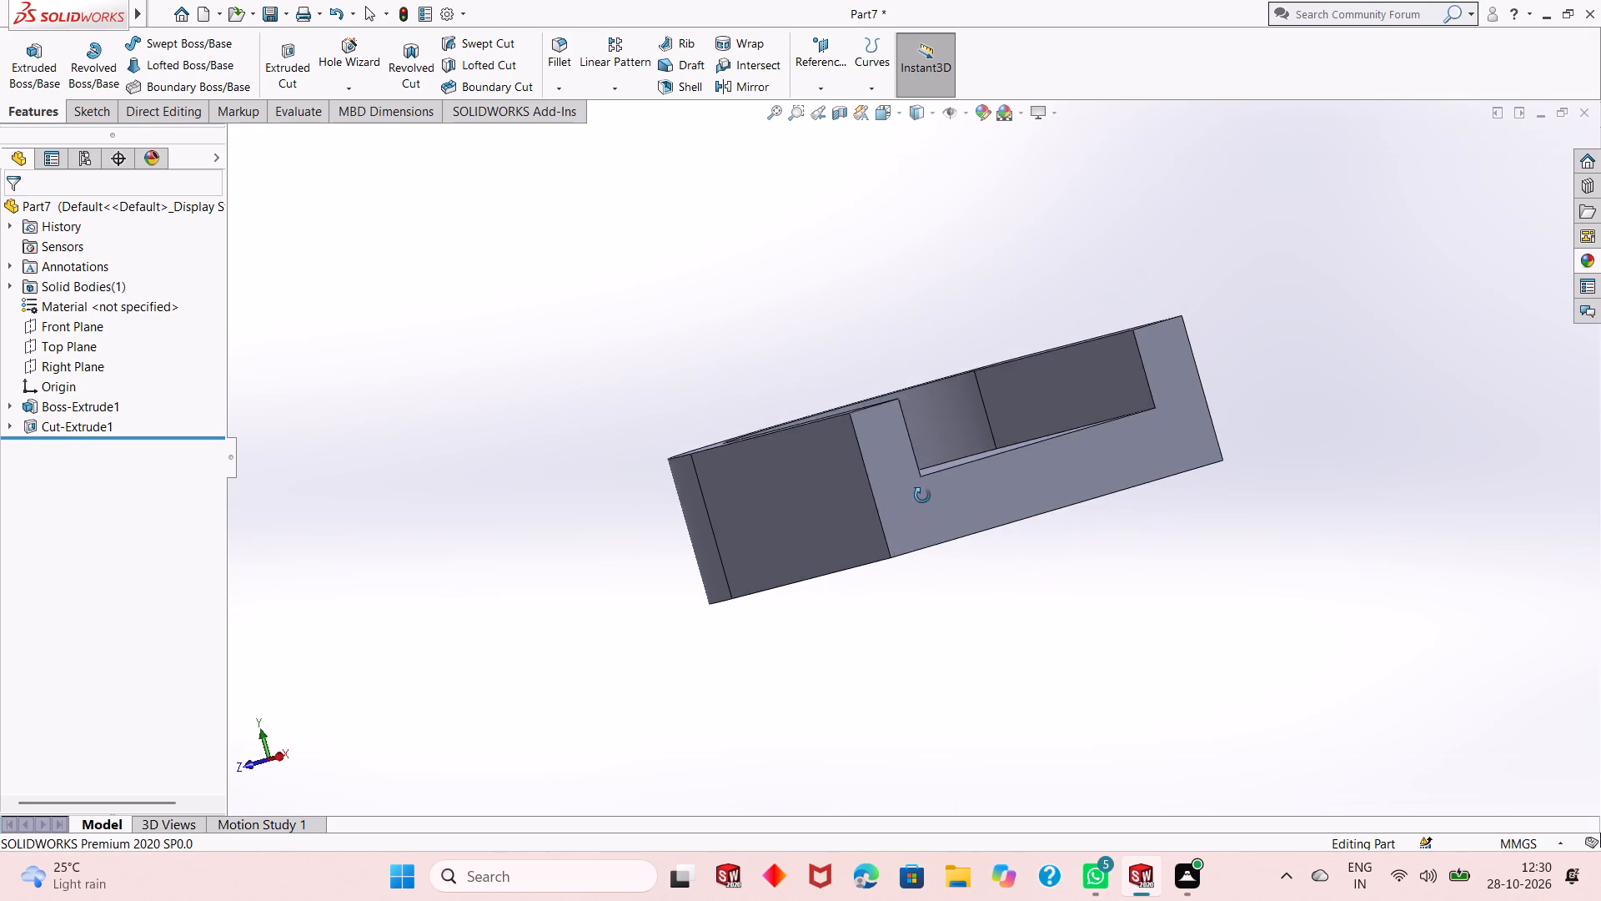
{"action": "left_click_drag", "start_coordinate": [922, 496], "coordinate": [942, 546]}
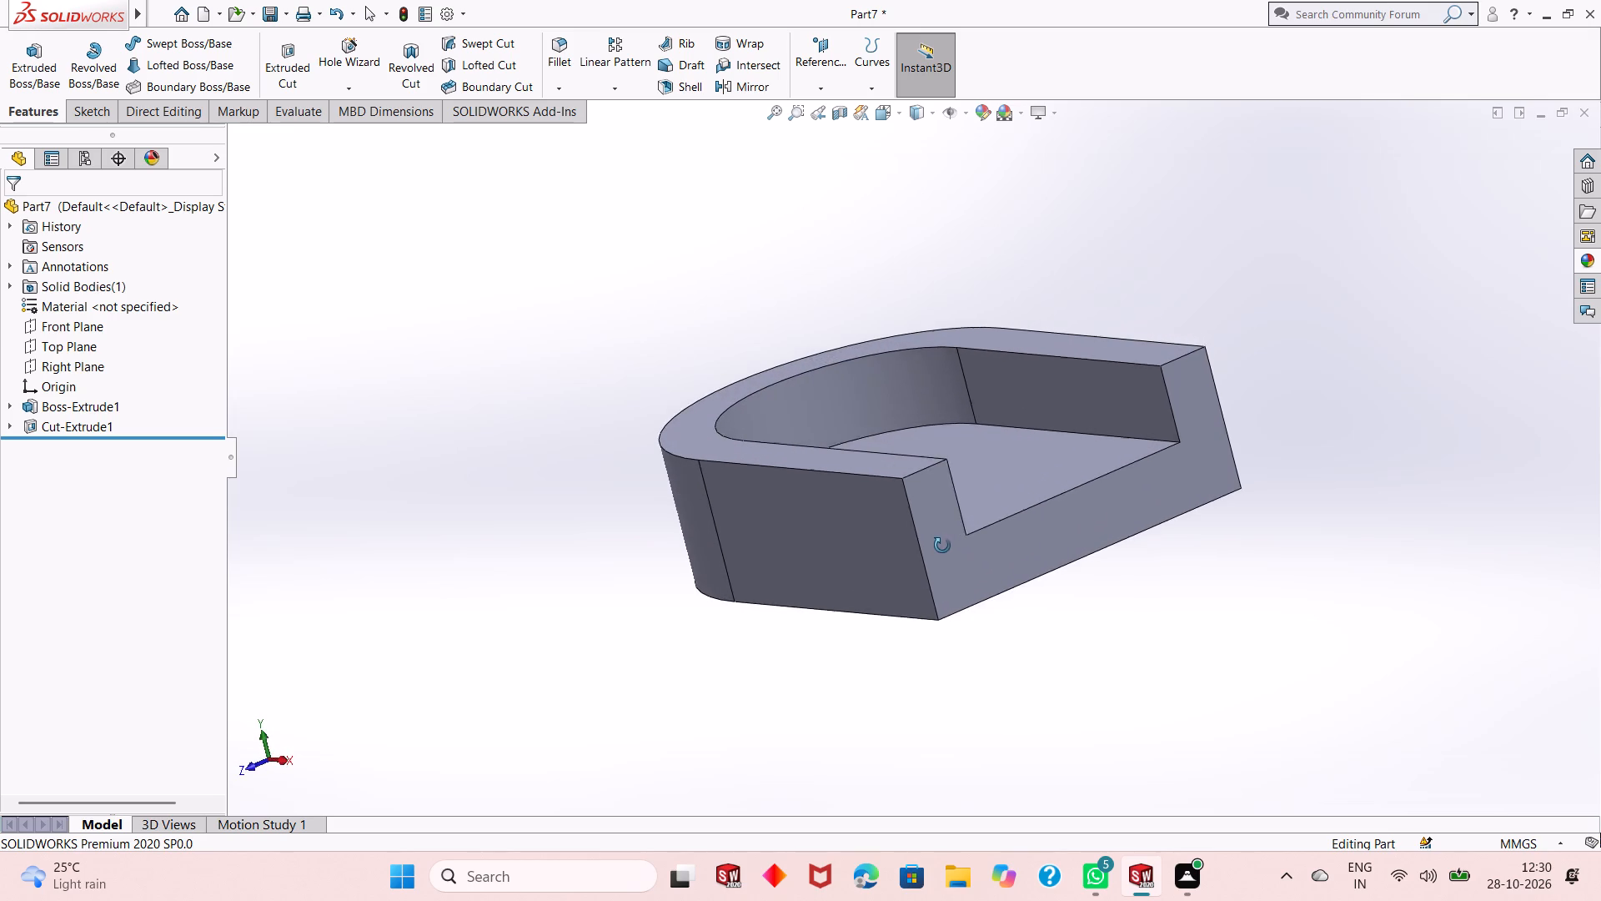
{"action": "left_click_drag", "start_coordinate": [942, 546], "coordinate": [951, 583]}
{"action": "key", "text": "Escape"}
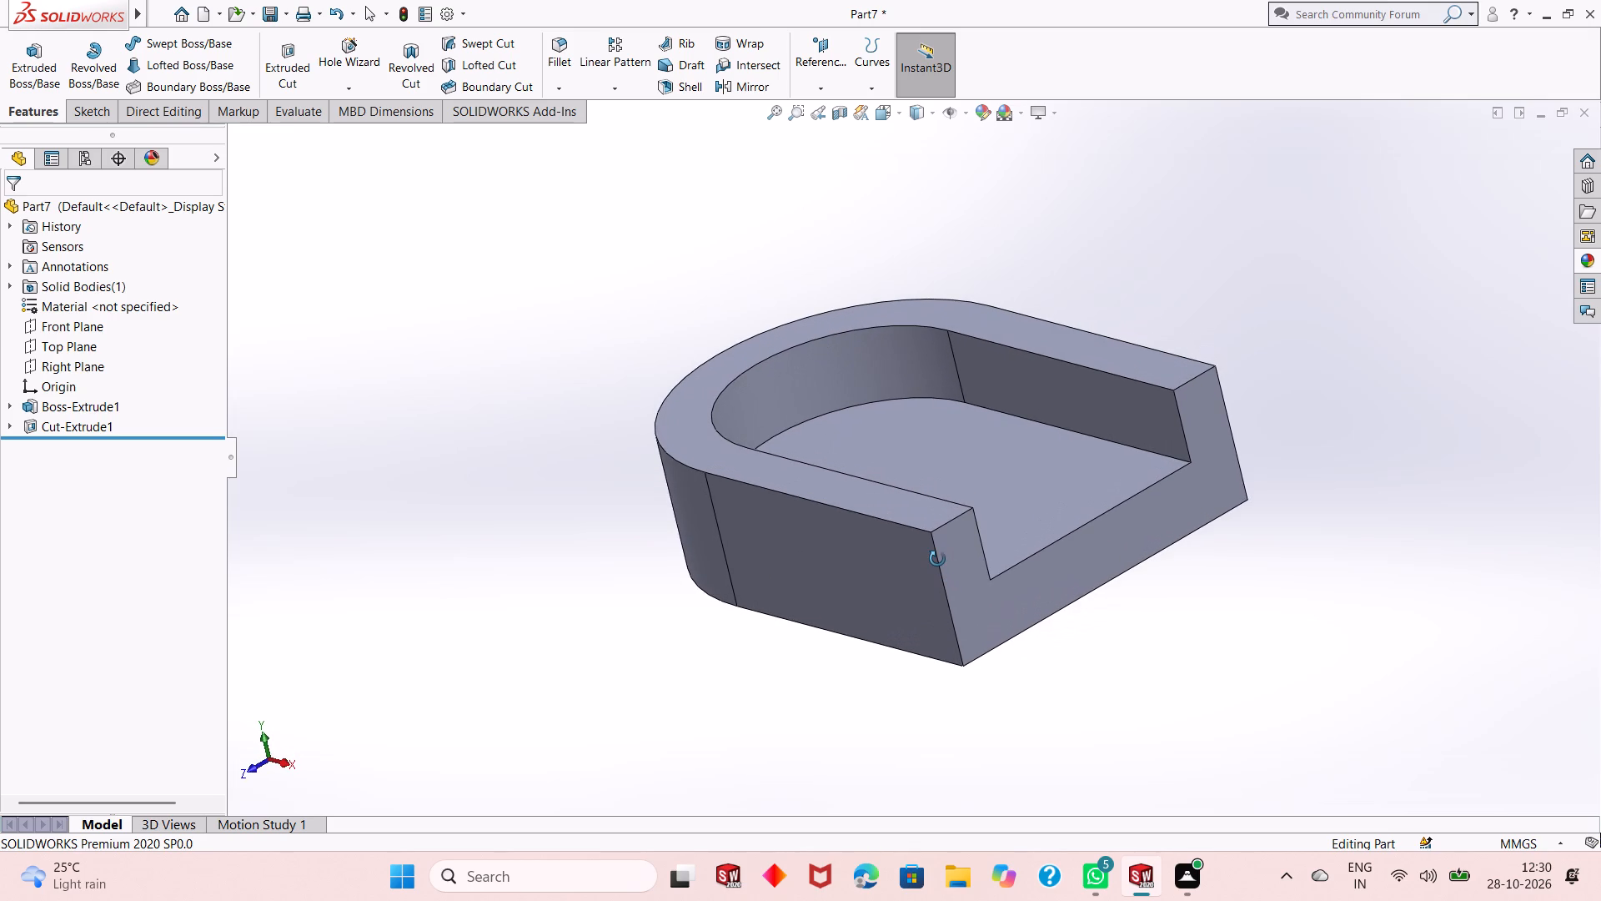
Start a new sketch on the pocket's floor face and view it straight on.
{"action": "left_click", "coordinate": [1043, 521]}
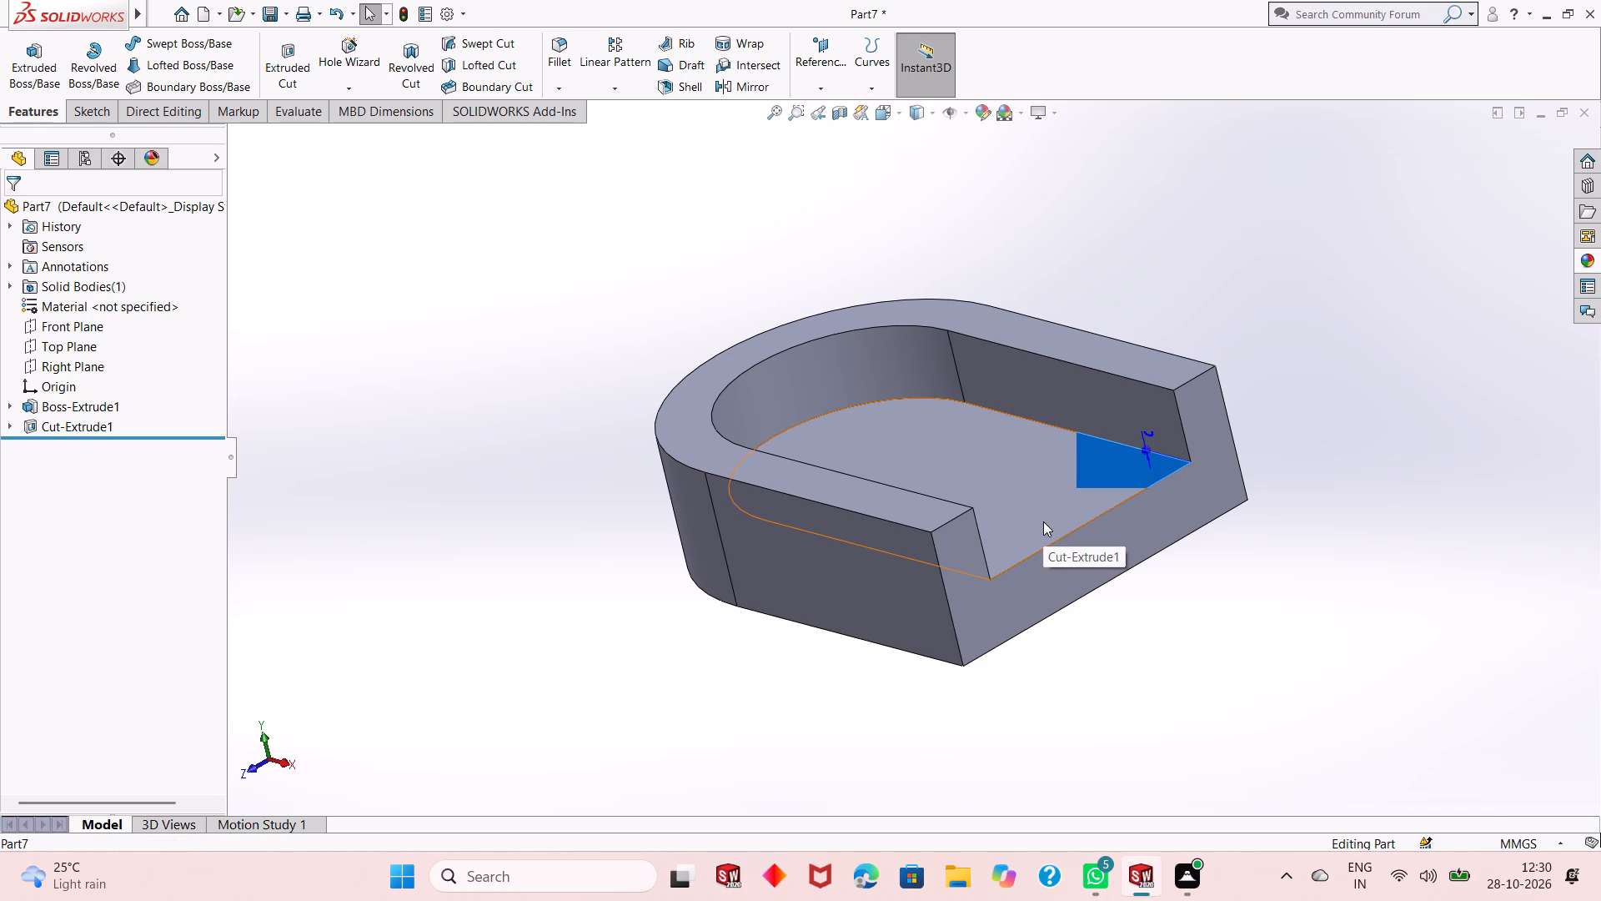
{"action": "left_click", "coordinate": [1116, 478]}
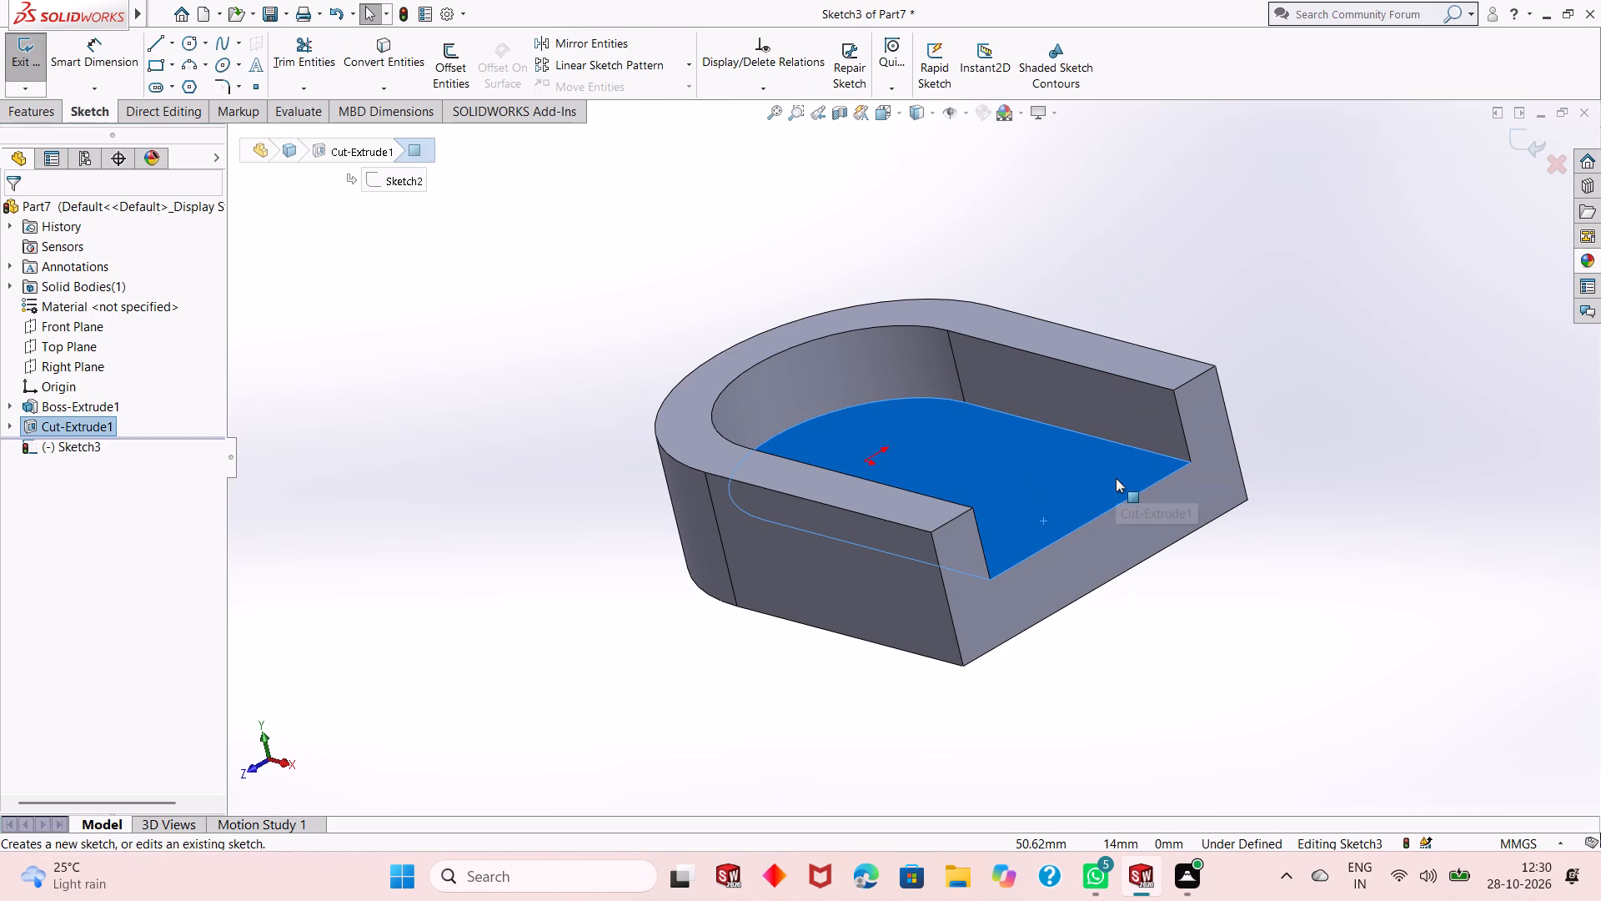
{"action": "key", "text": "ctrl+8"}
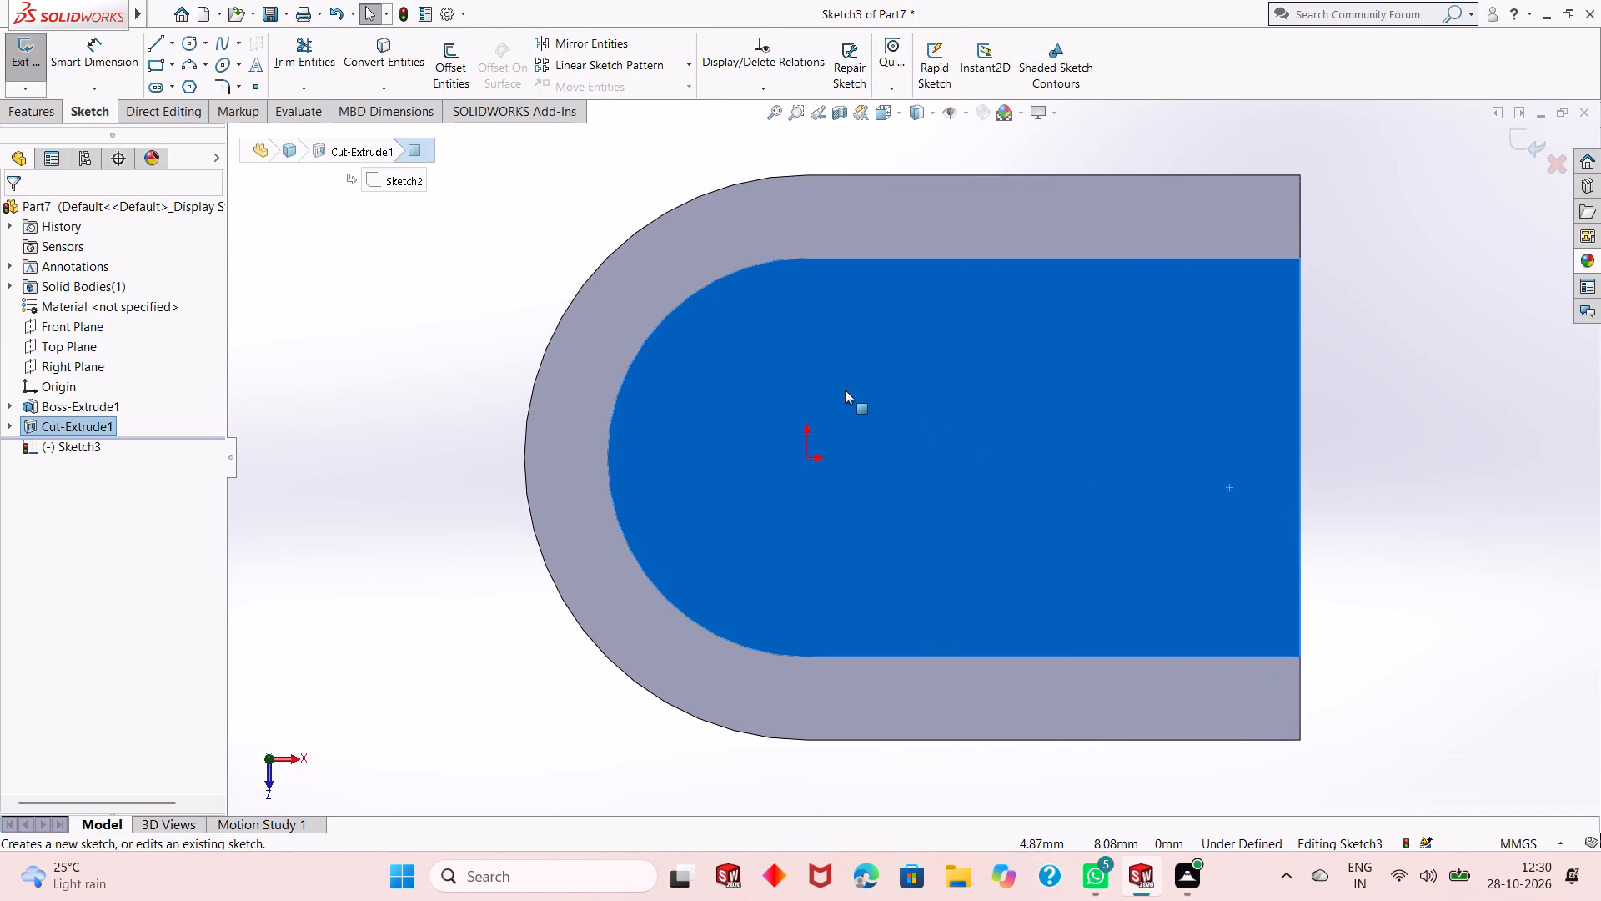
{"action": "scroll", "coordinate": [844, 388], "scroll_direction": "up", "scroll_amount": 3, "text": "ctrl"}
{"action": "key", "text": "Escape"}
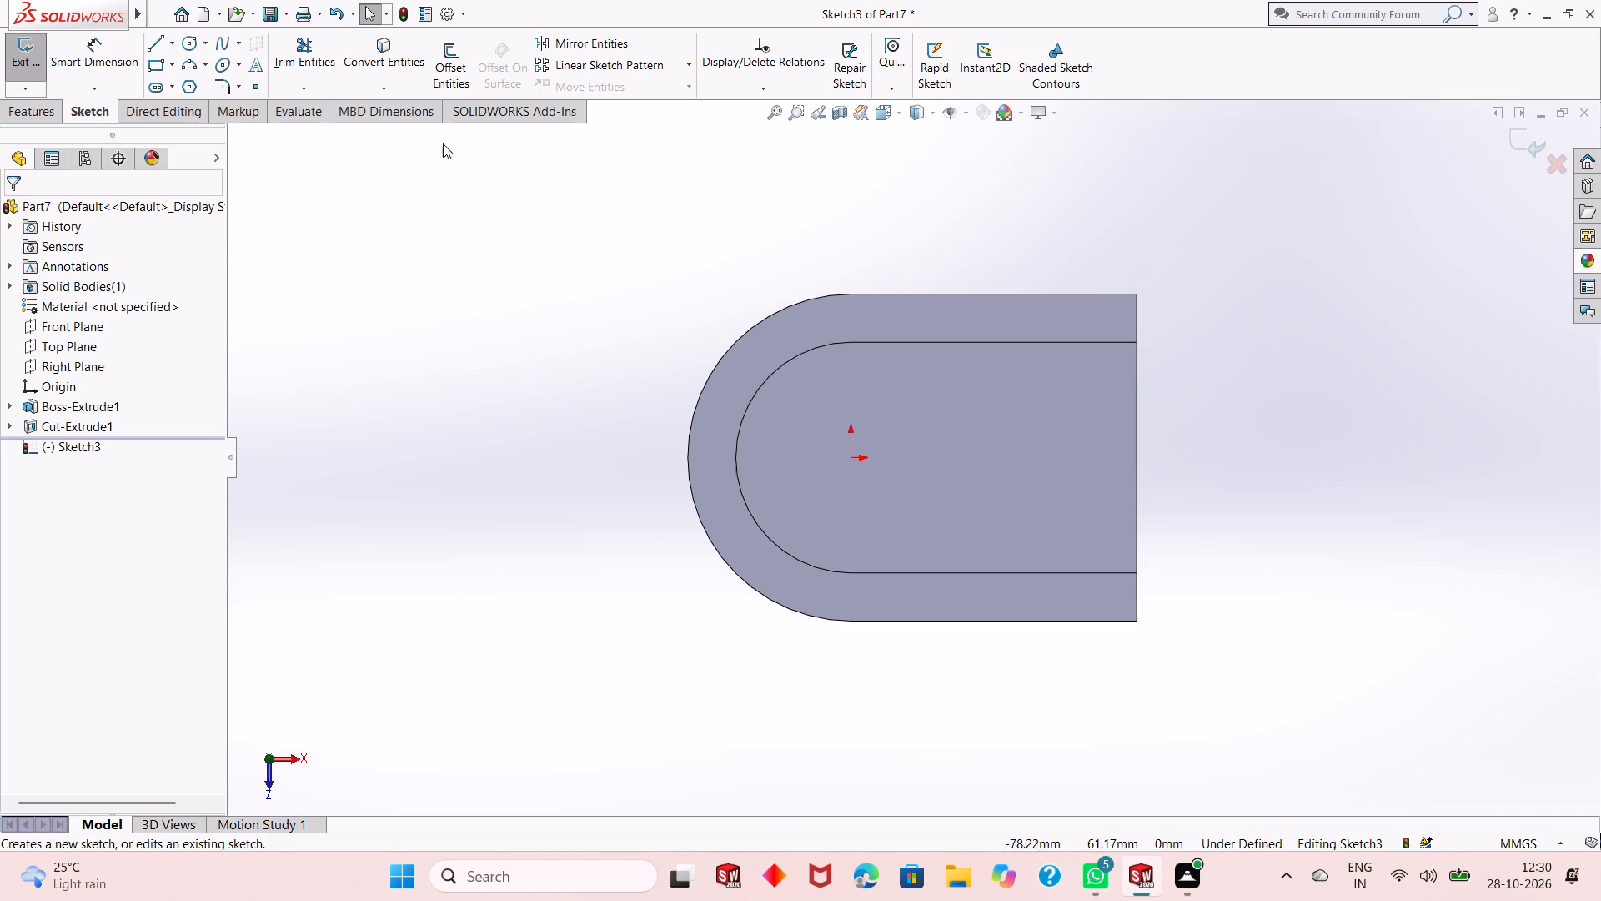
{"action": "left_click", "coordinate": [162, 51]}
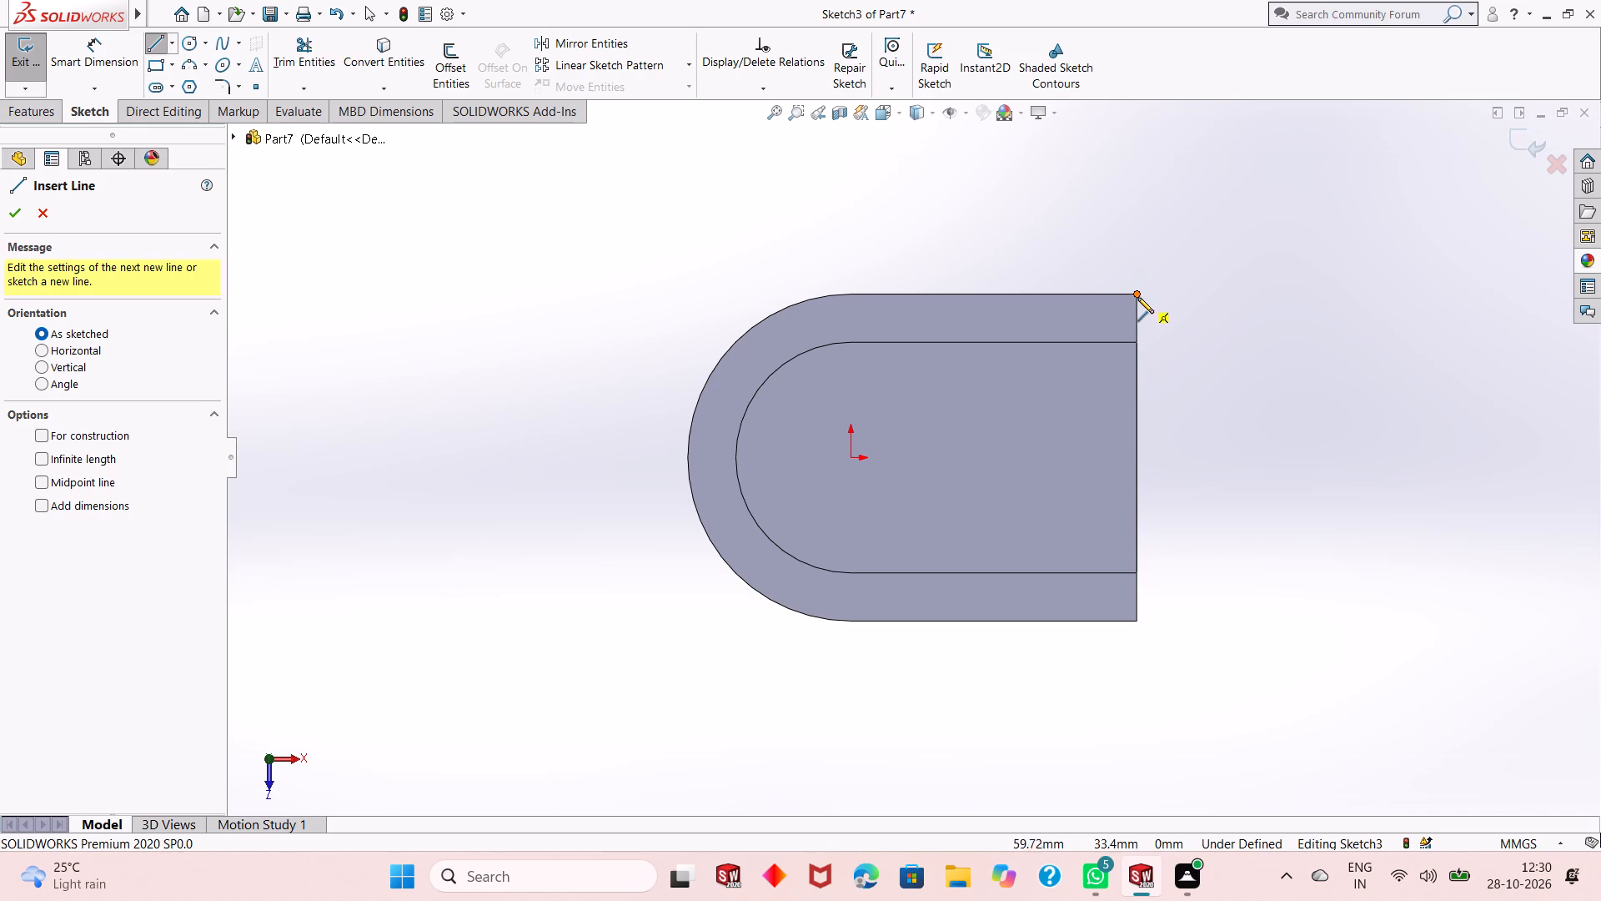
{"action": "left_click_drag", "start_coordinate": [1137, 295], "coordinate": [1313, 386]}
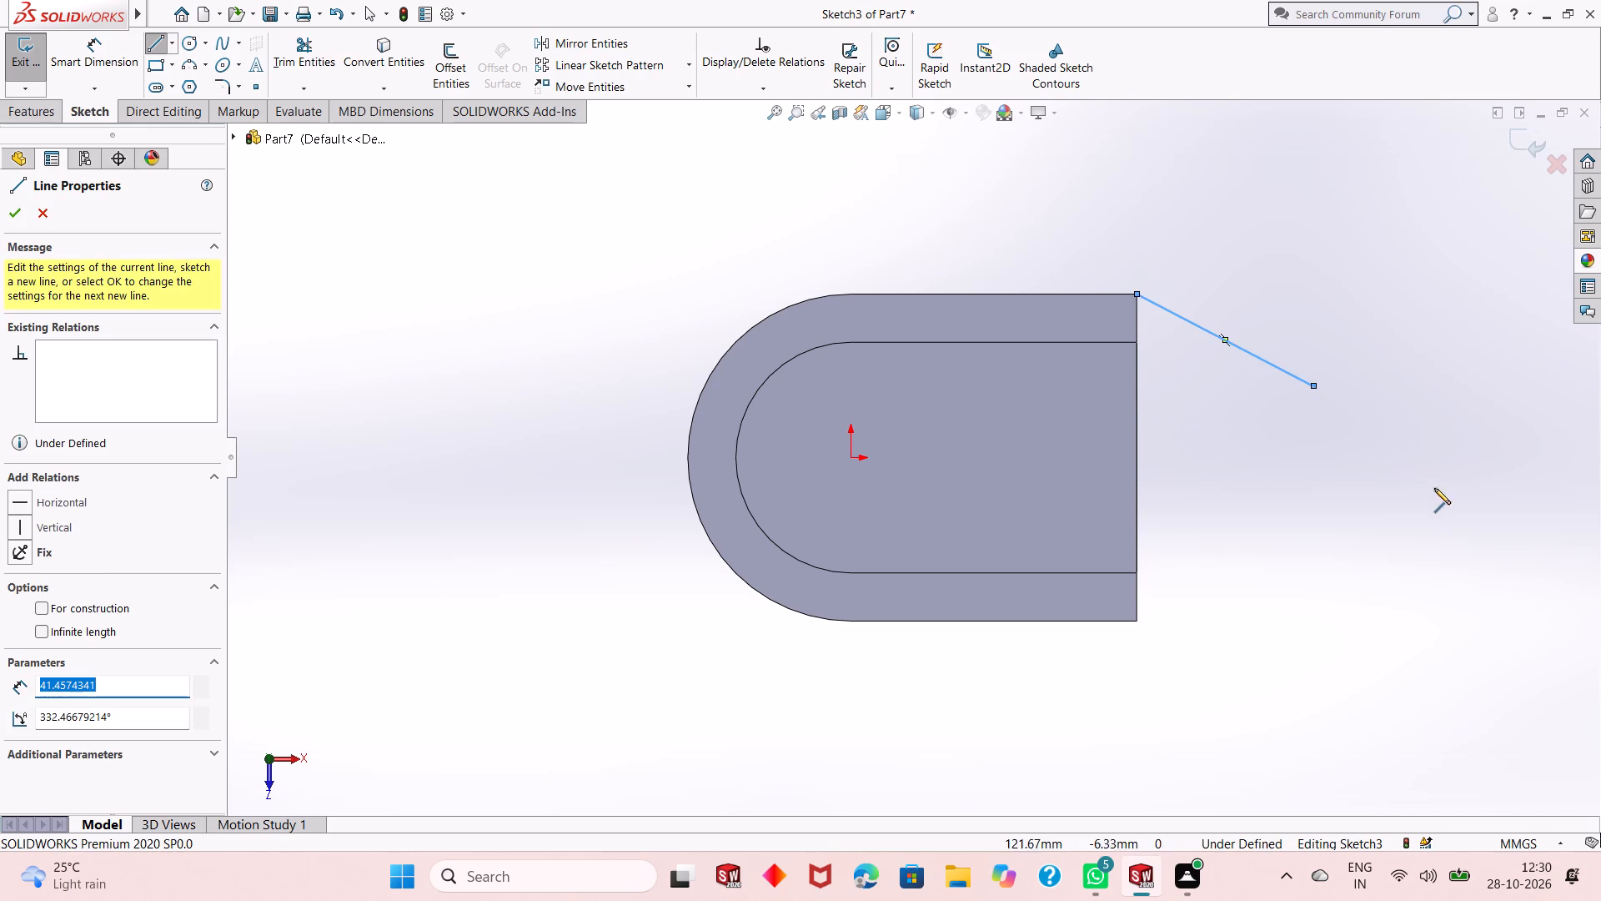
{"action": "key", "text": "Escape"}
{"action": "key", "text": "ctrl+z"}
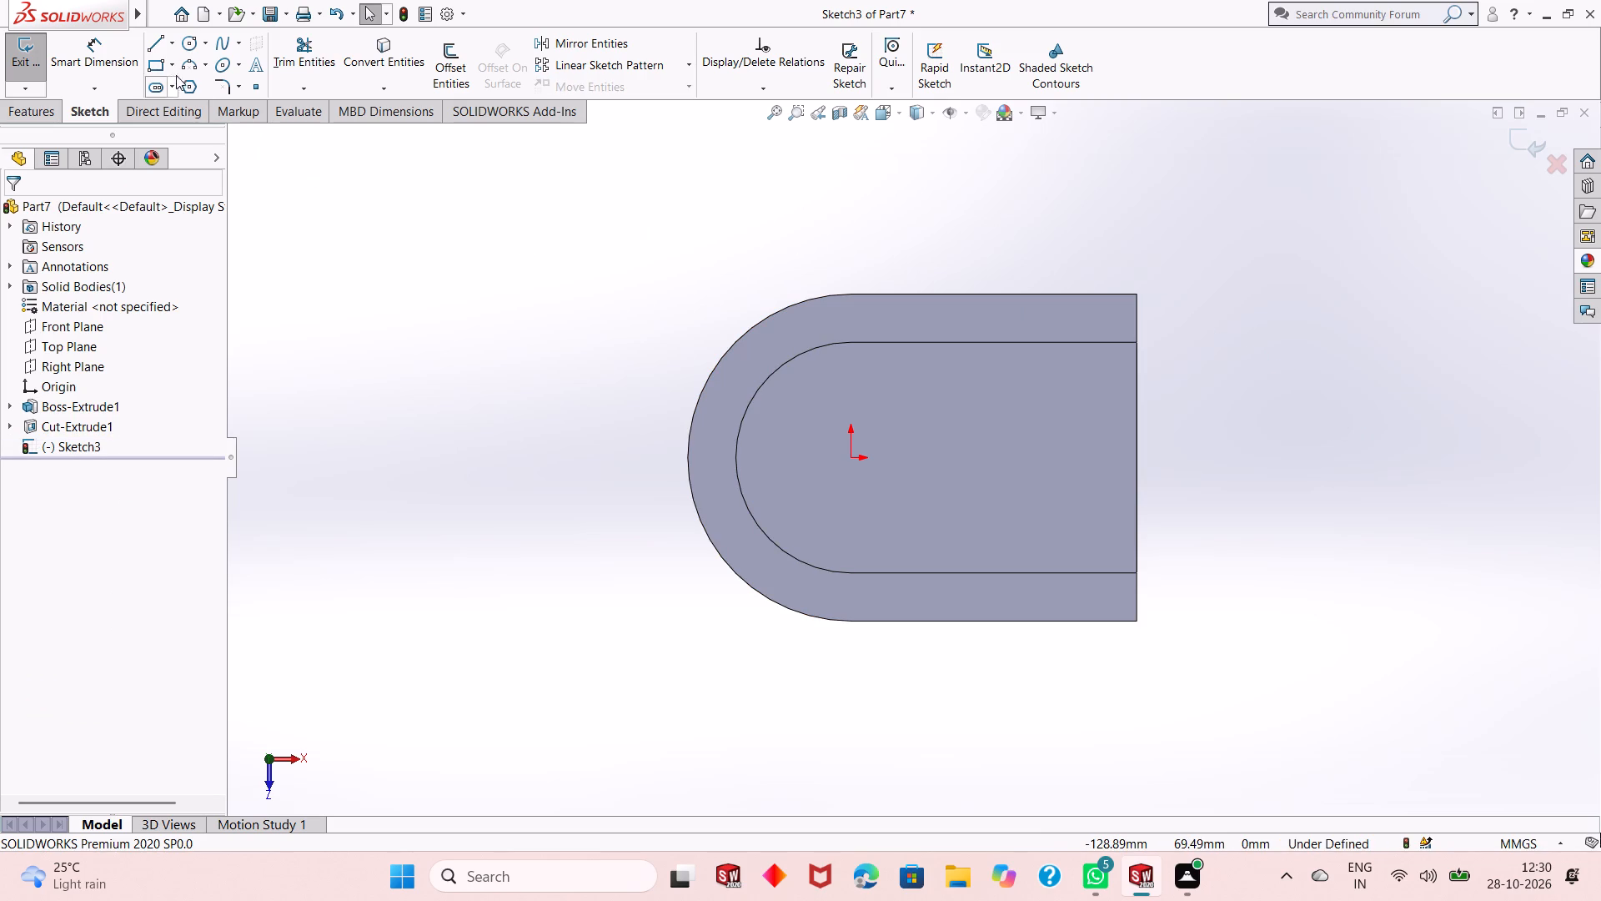
Draw a horizontal centerline about 19 mm long outward from the midpoint of the block's straight end.
{"action": "left_click", "coordinate": [173, 40]}
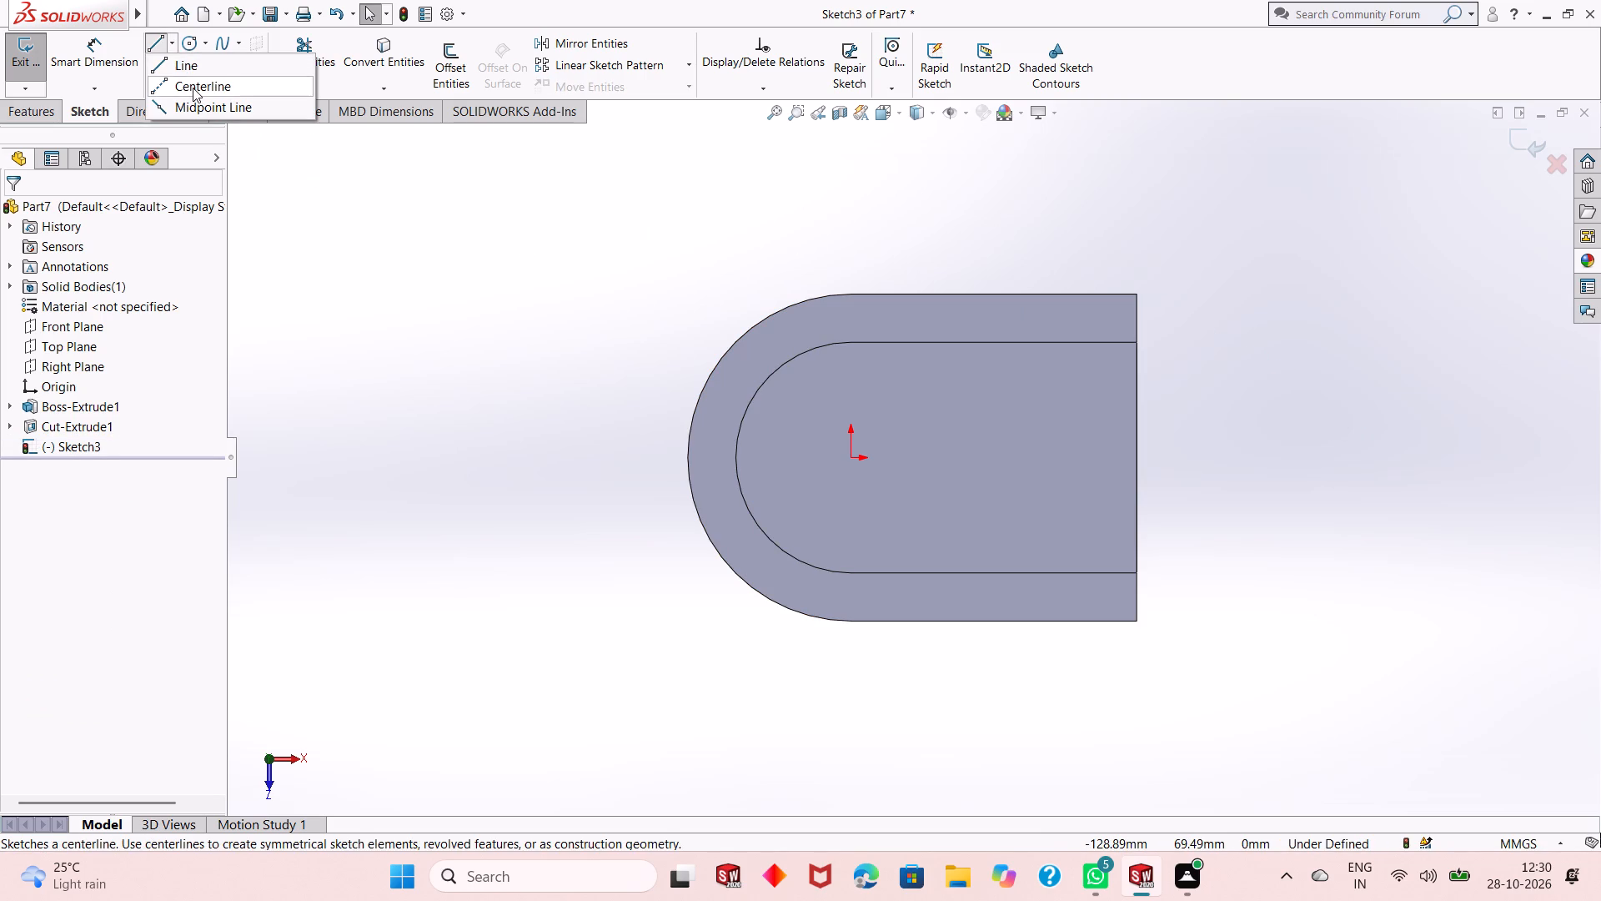
{"action": "left_click", "coordinate": [193, 88]}
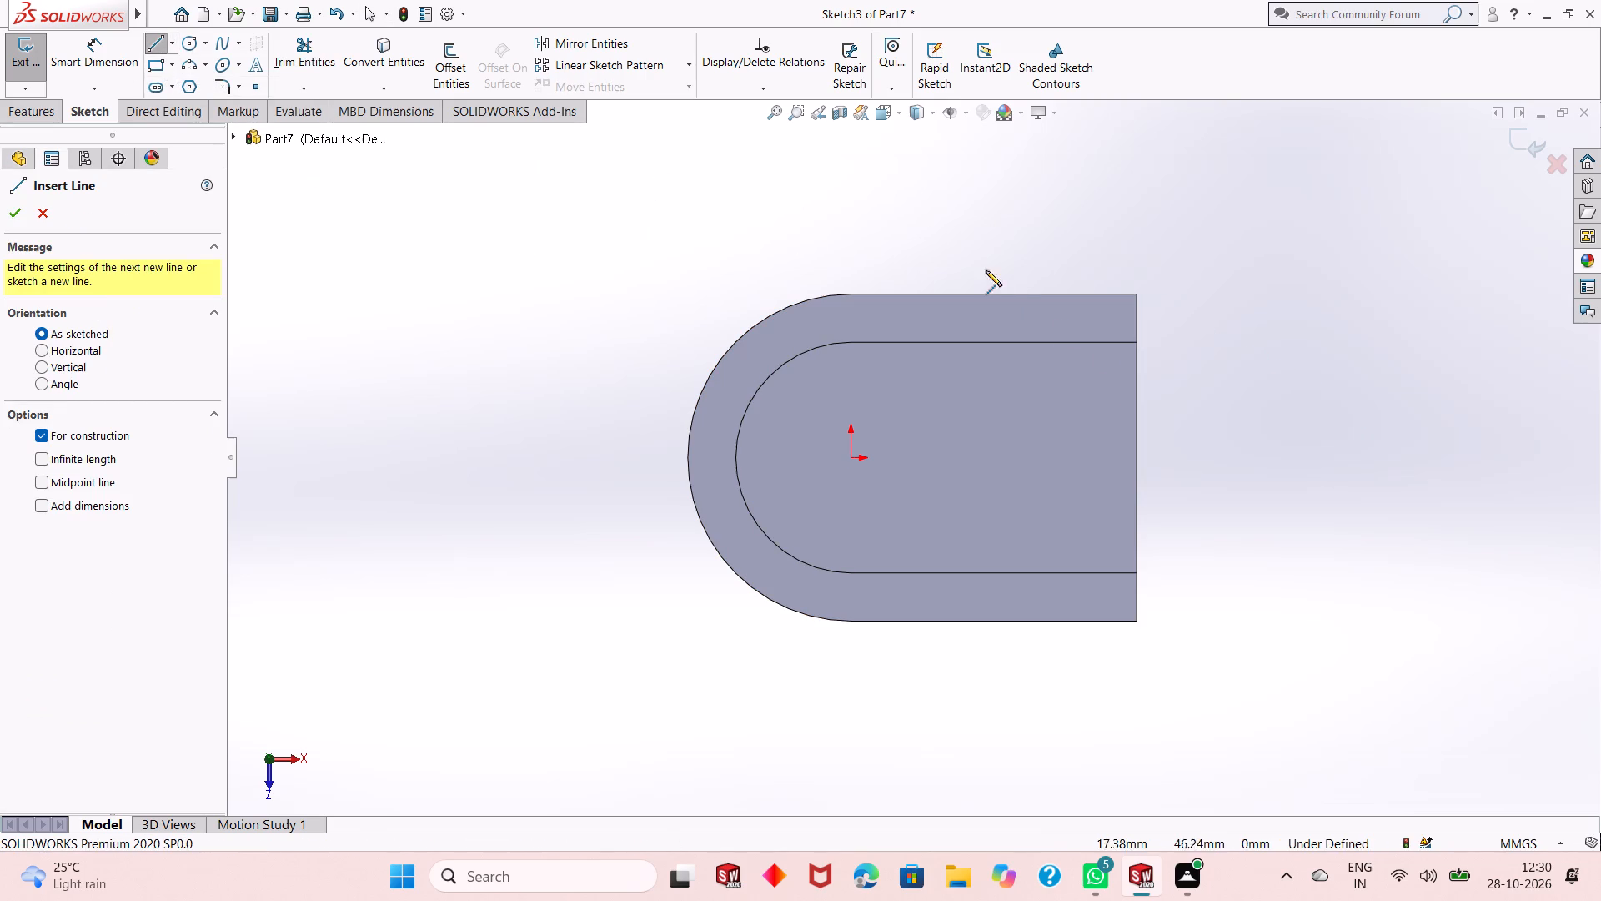
{"action": "left_click", "coordinate": [1137, 456]}
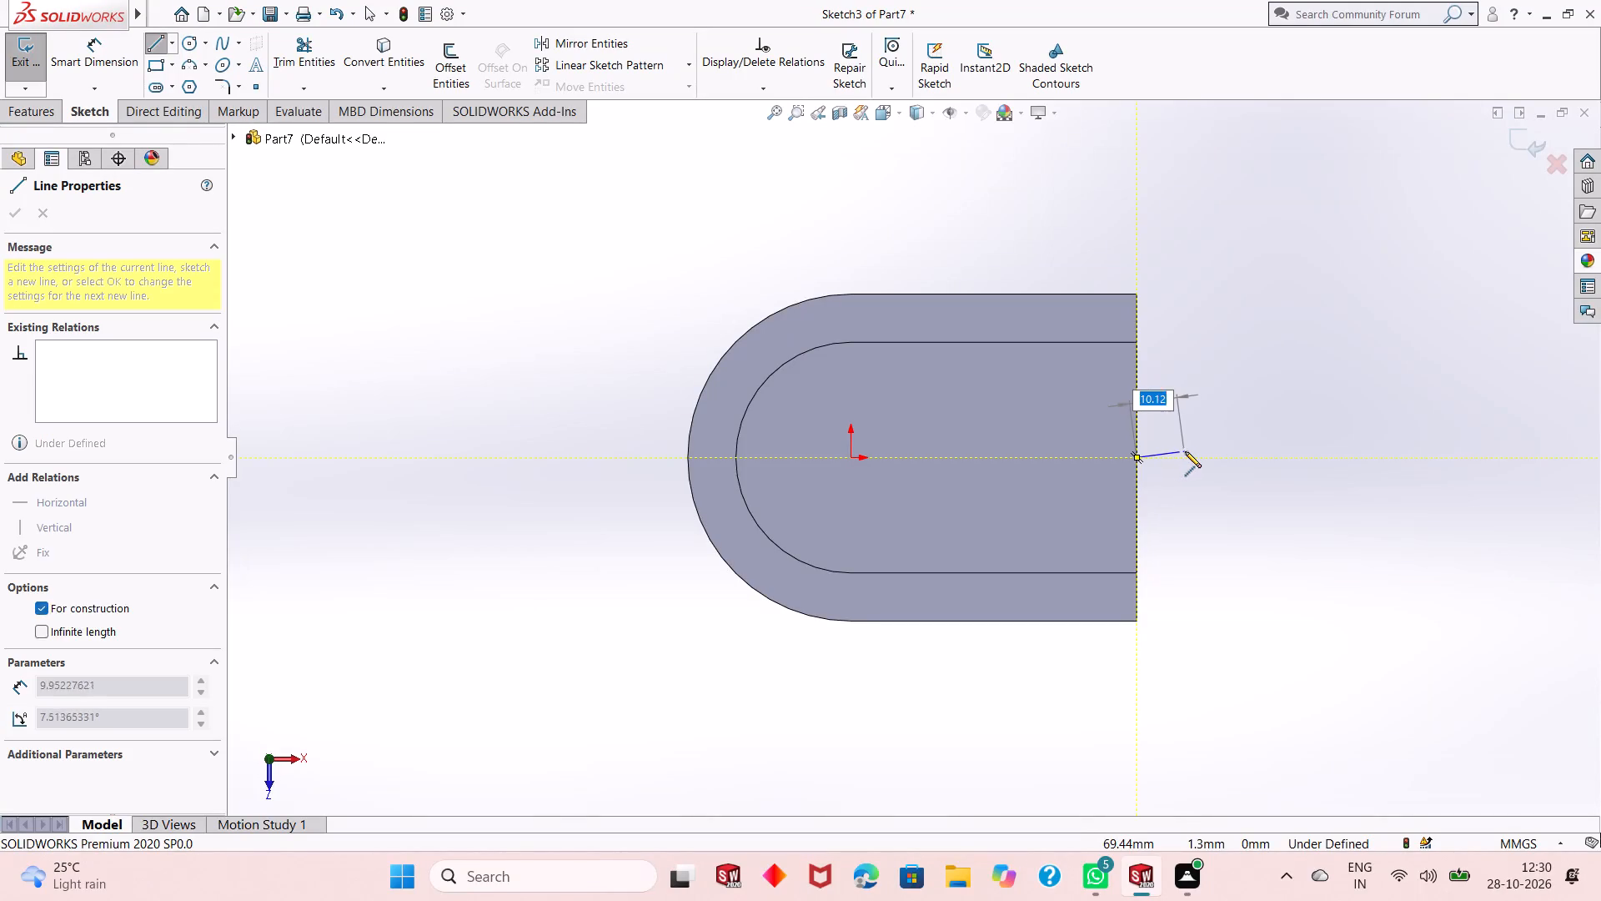
{"action": "left_click", "coordinate": [1229, 456]}
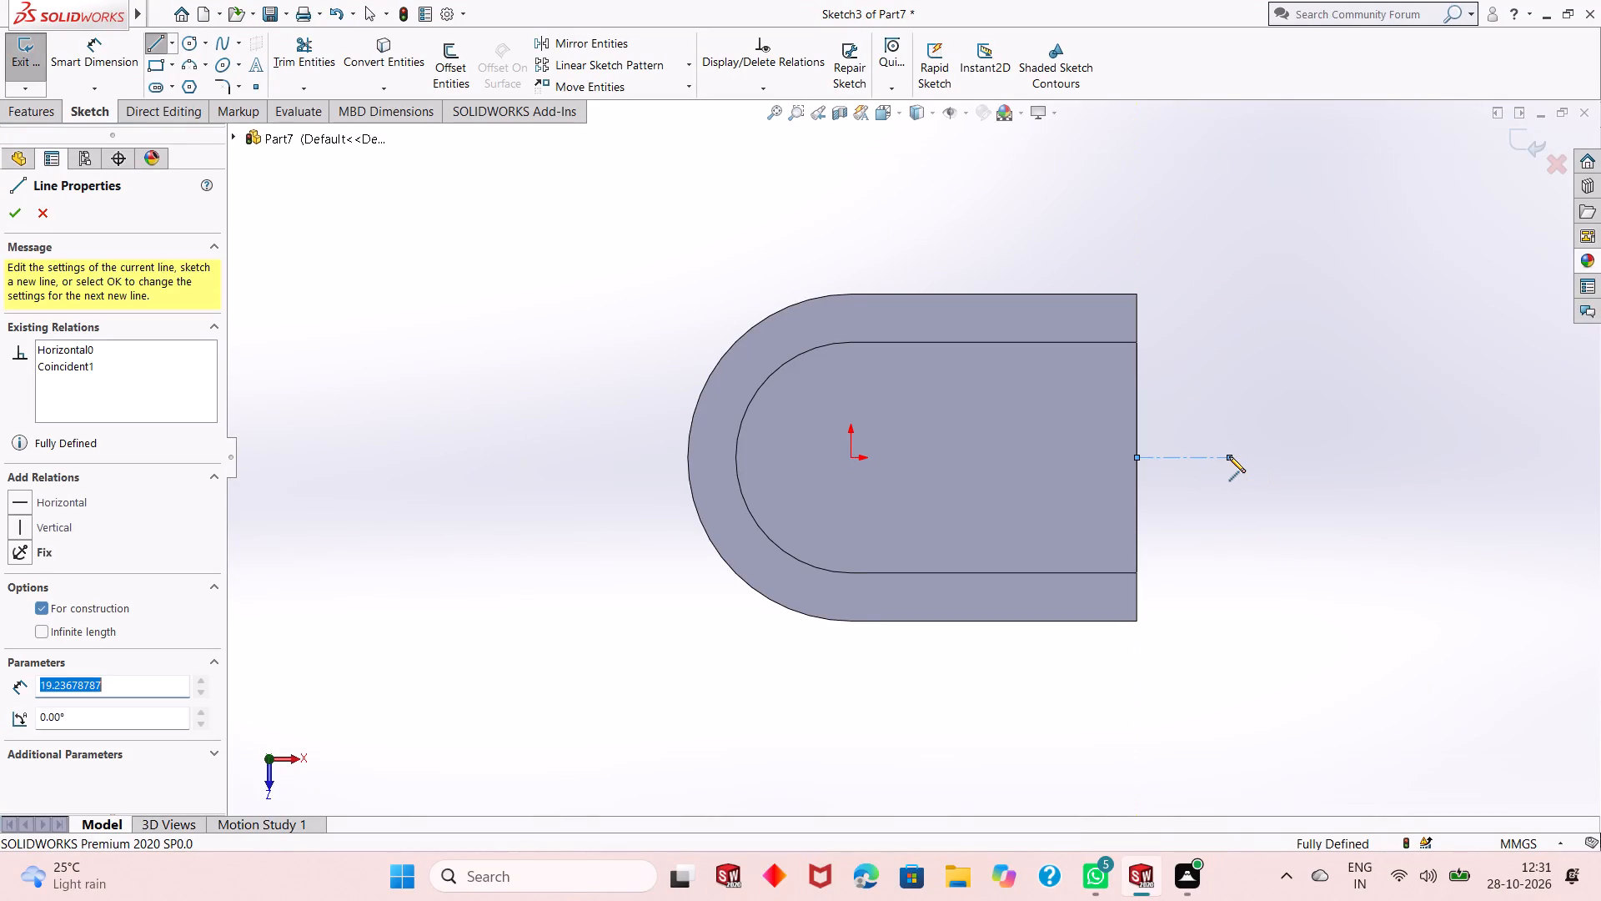
{"action": "key", "text": "Escape"}
{"action": "key", "text": "Escape"}
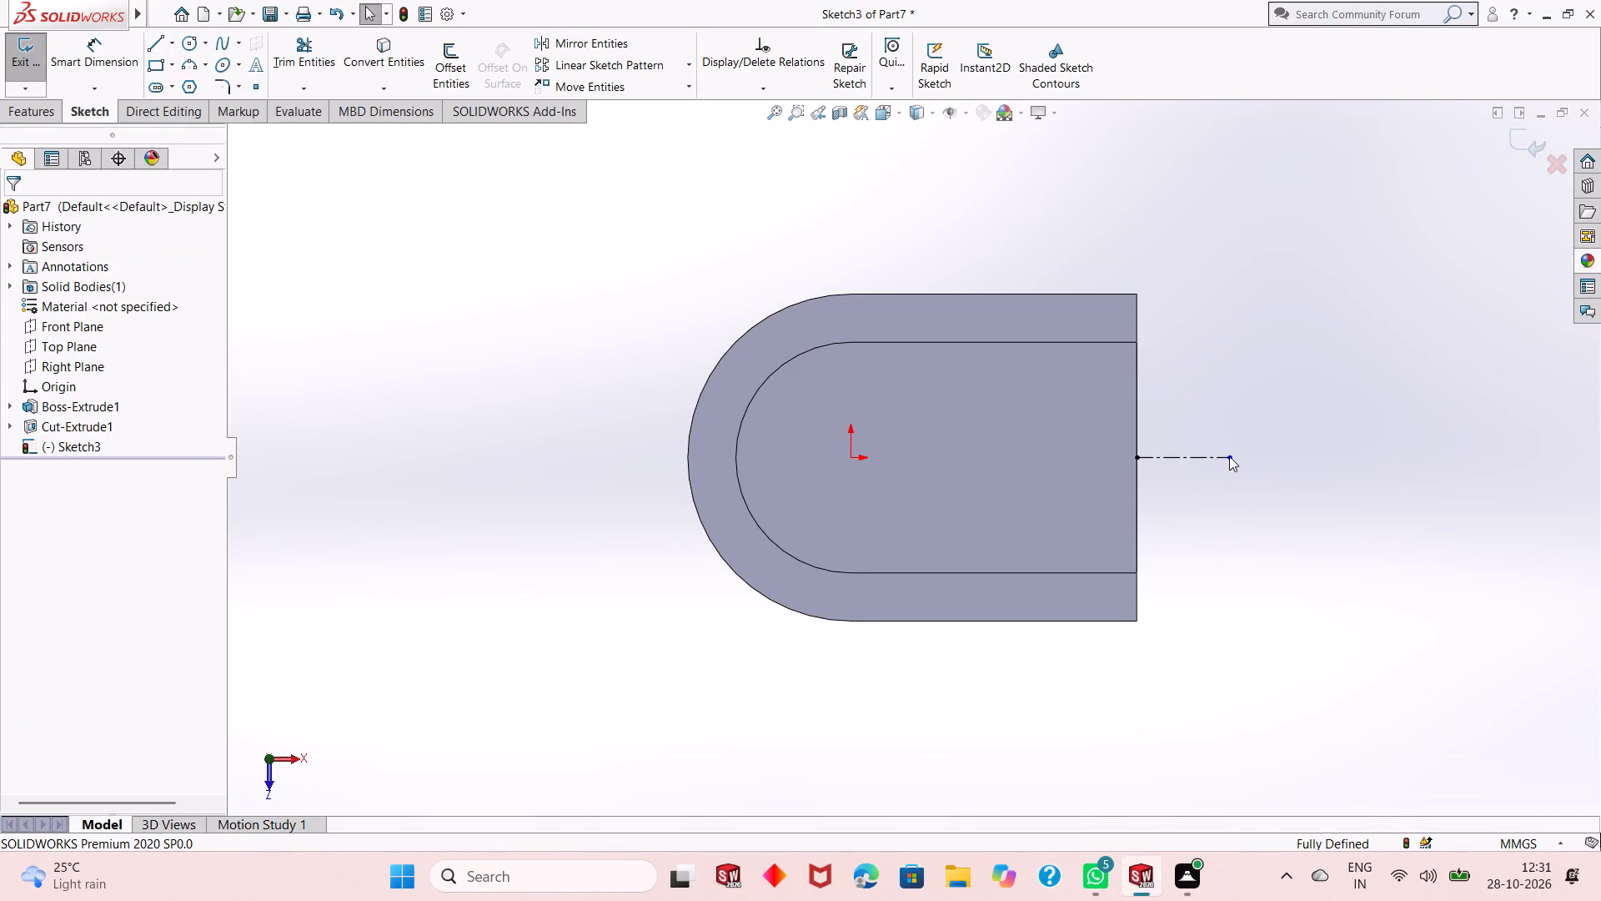
Draw a solid line about 71 mm long from the straight end's upper corner, sloping down and away from the block.
{"action": "left_click", "coordinate": [155, 53]}
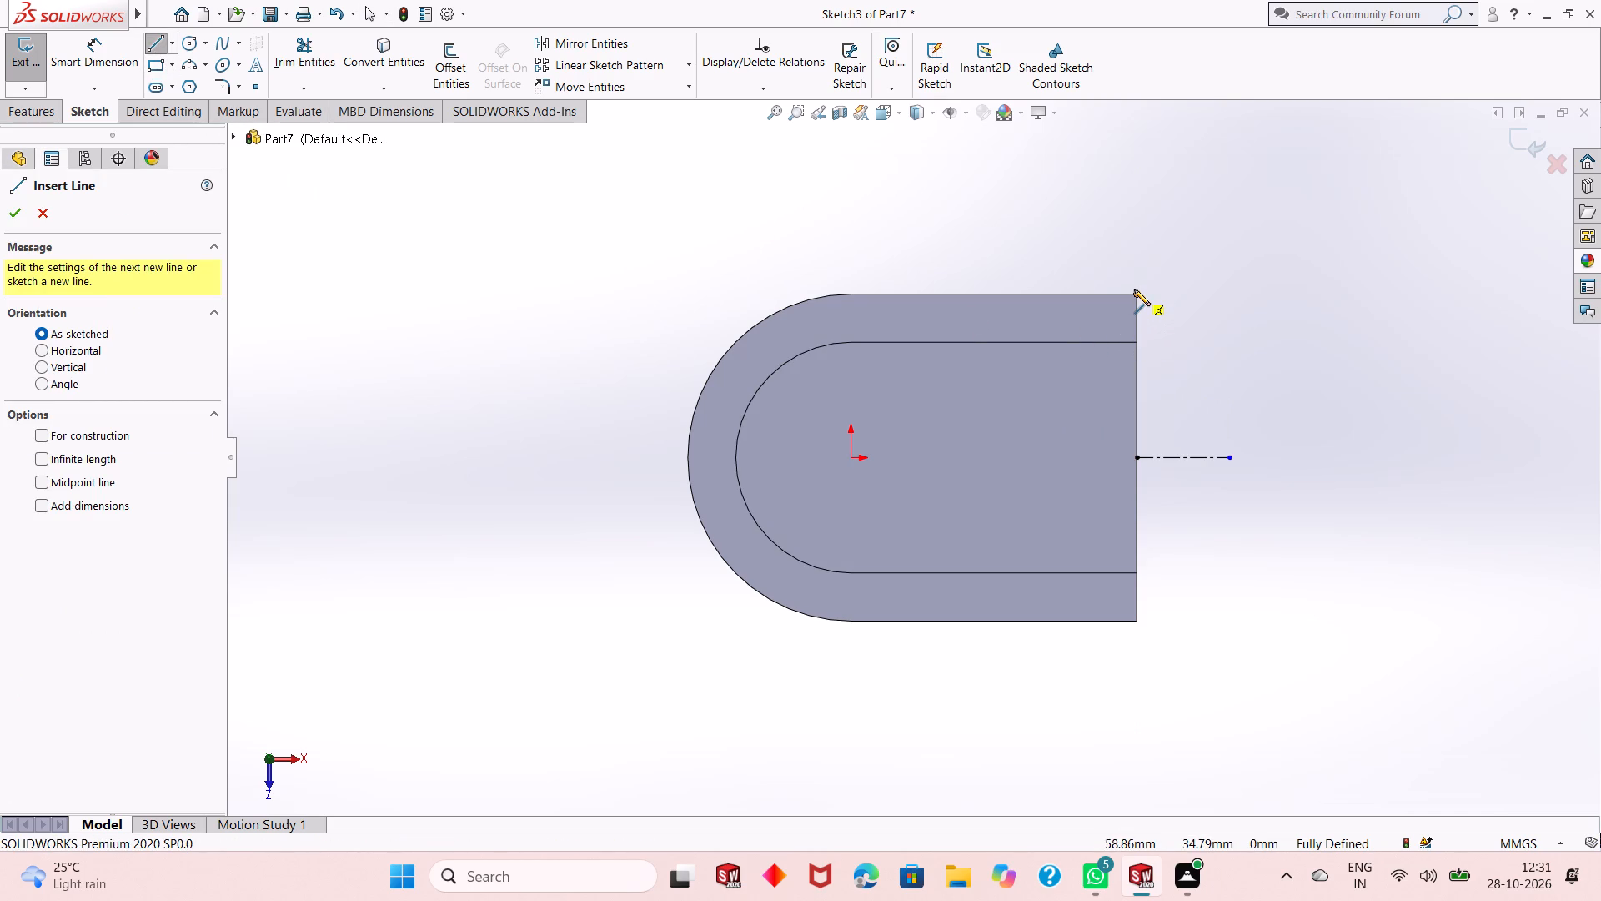
{"action": "left_click", "coordinate": [1134, 289]}
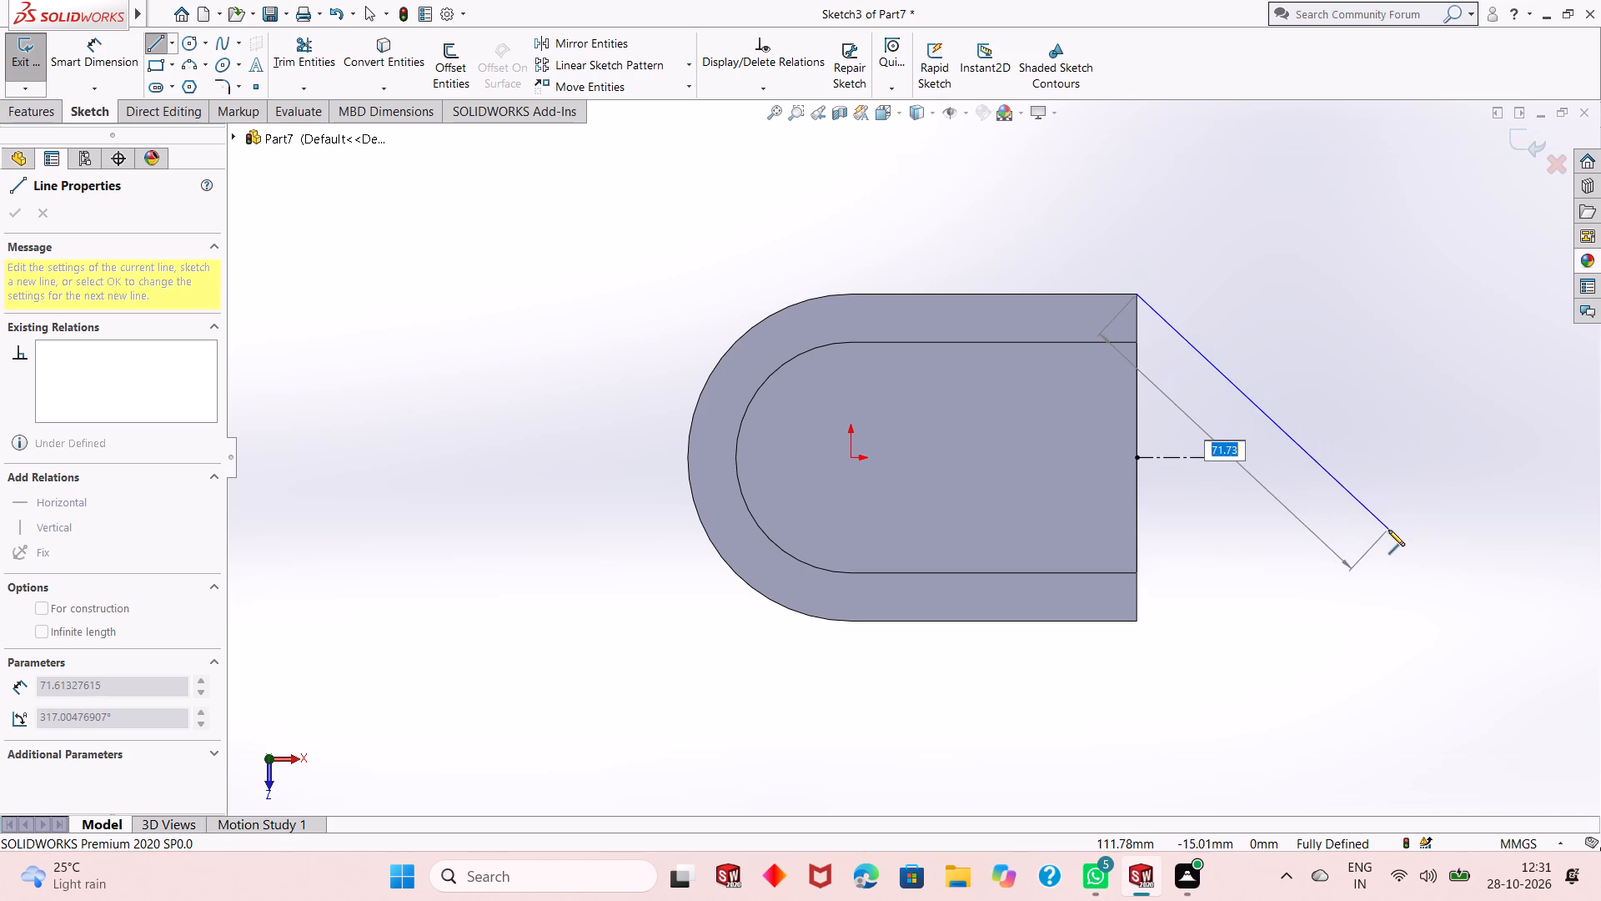
{"action": "left_click", "coordinate": [1403, 510]}
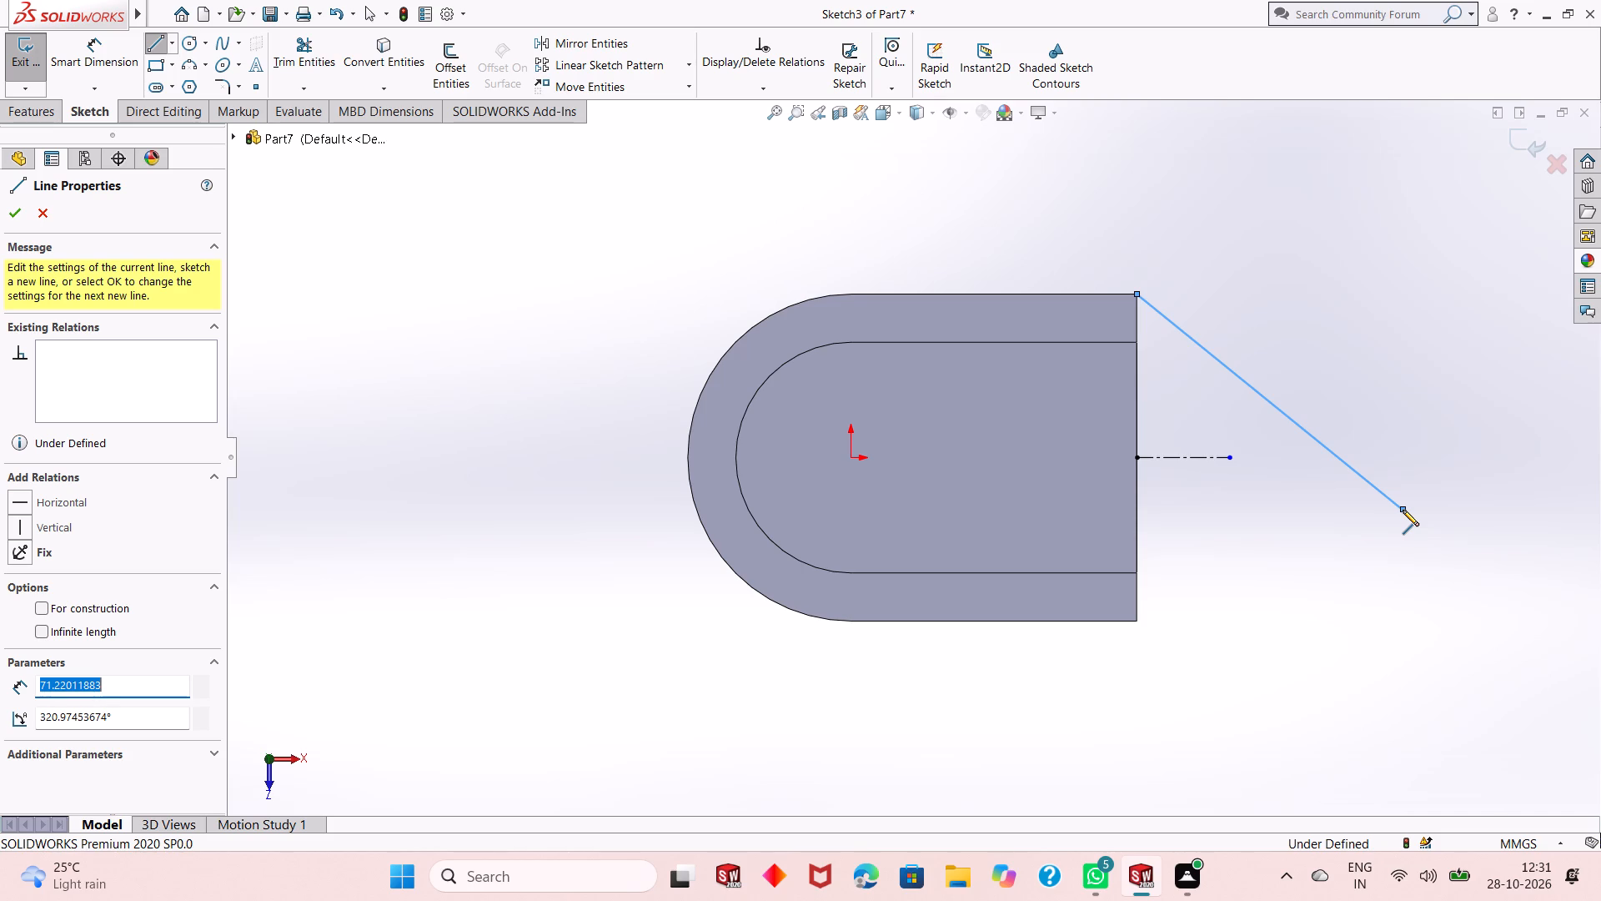
{"action": "key", "text": "Escape"}
{"action": "key", "text": "Escape"}
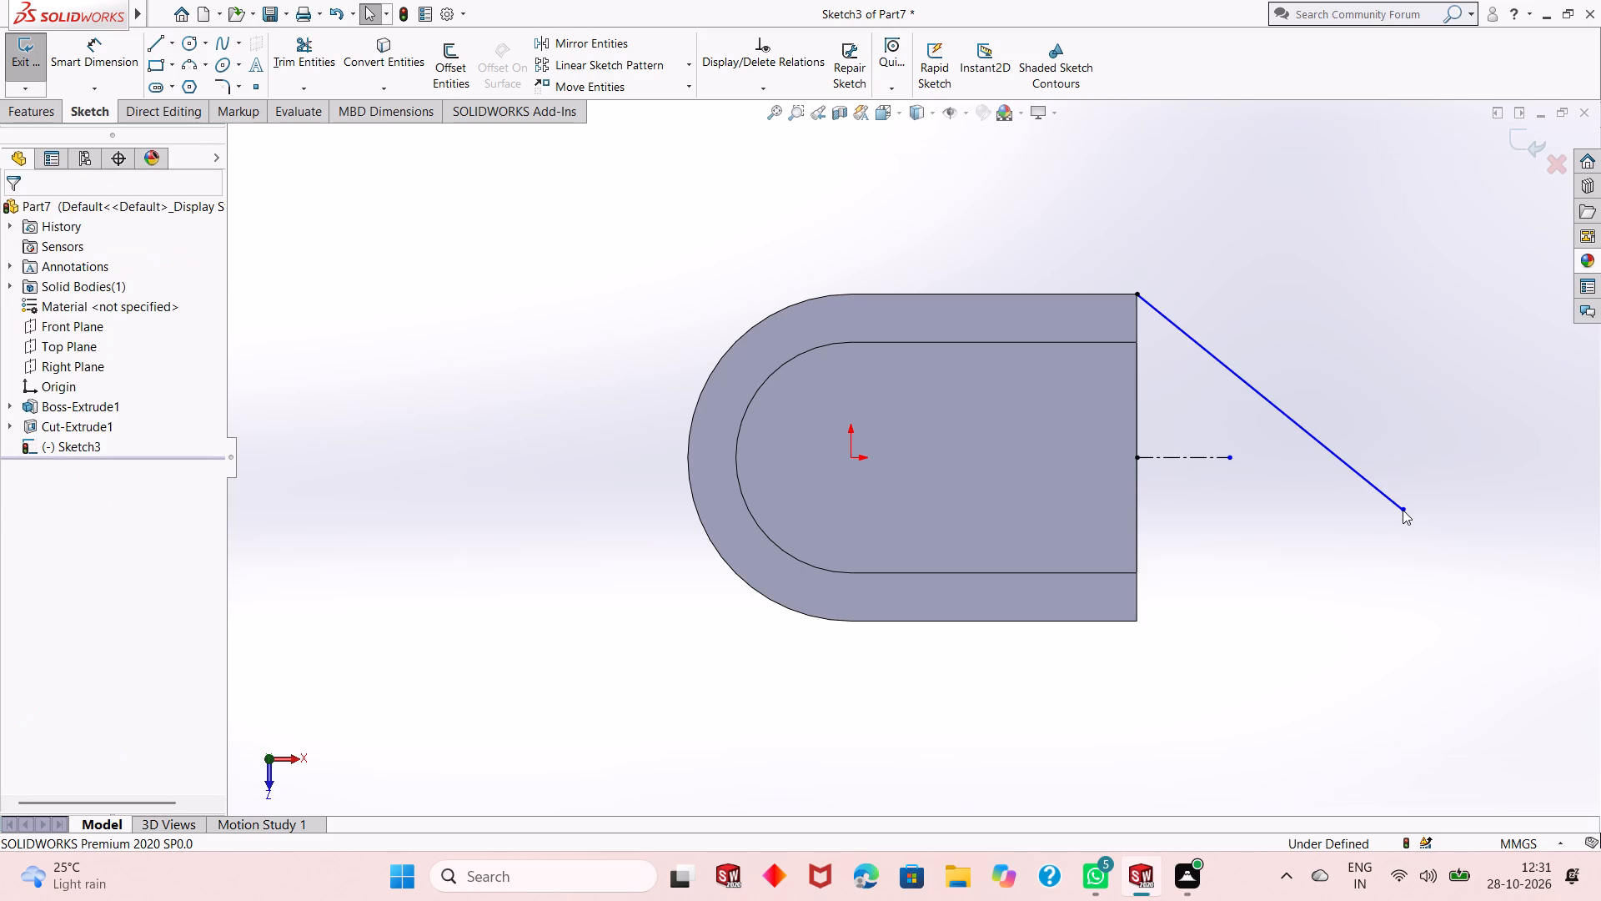
Draw a second centerline about 59 mm long from the straight end's midpoint, sloping down and away from the block.
{"action": "left_click", "coordinate": [171, 43]}
{"action": "left_click", "coordinate": [192, 81]}
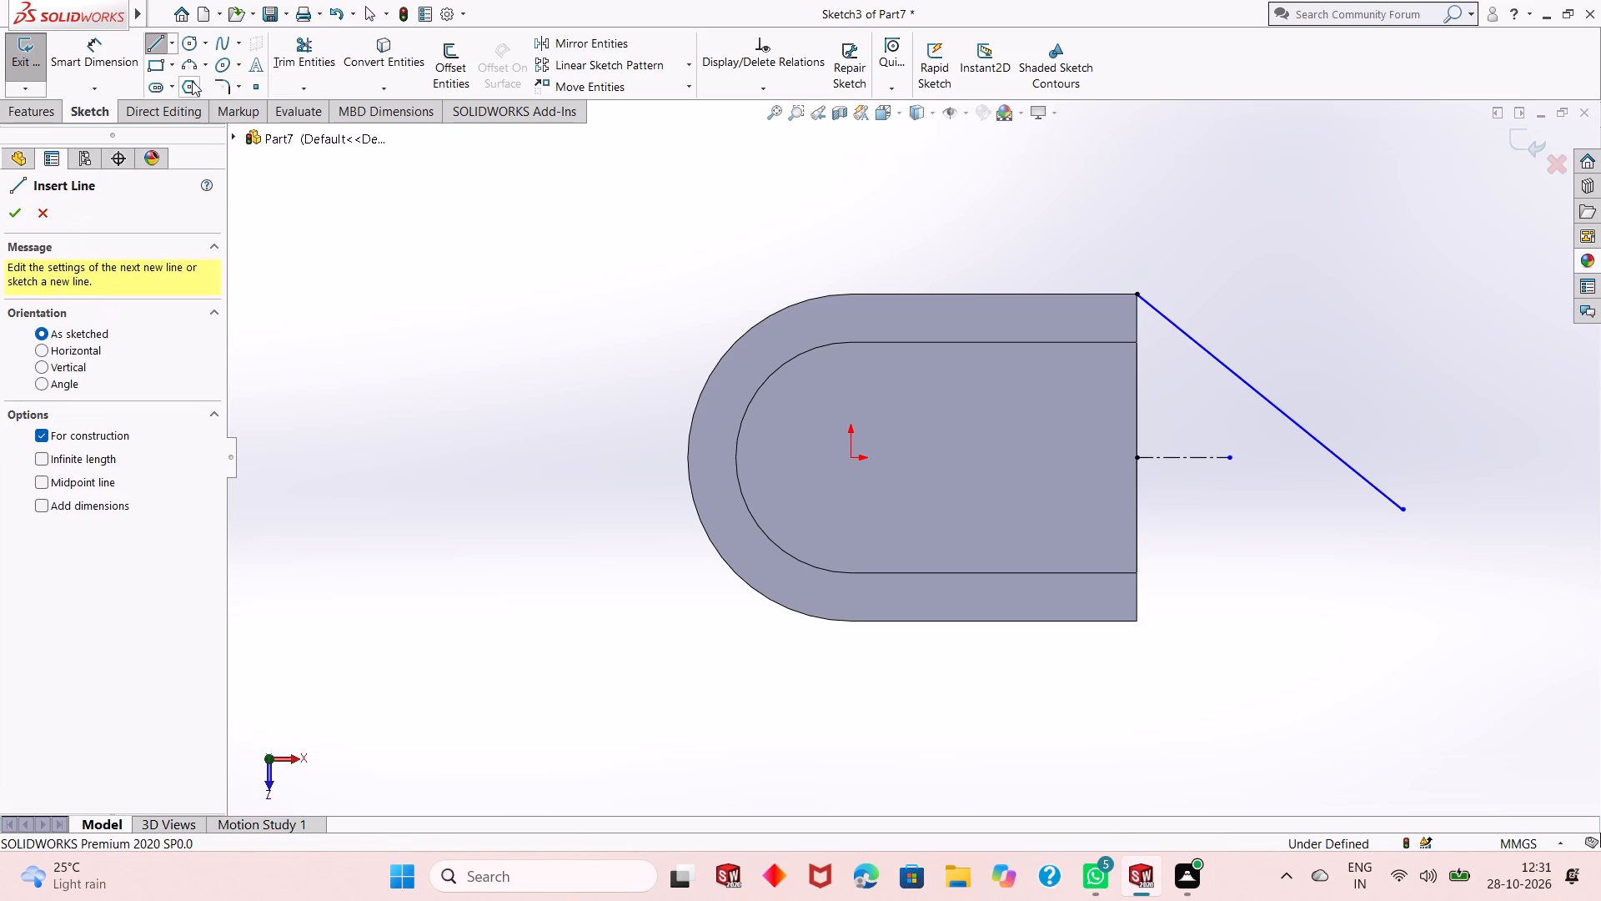
{"action": "left_click", "coordinate": [1136, 456]}
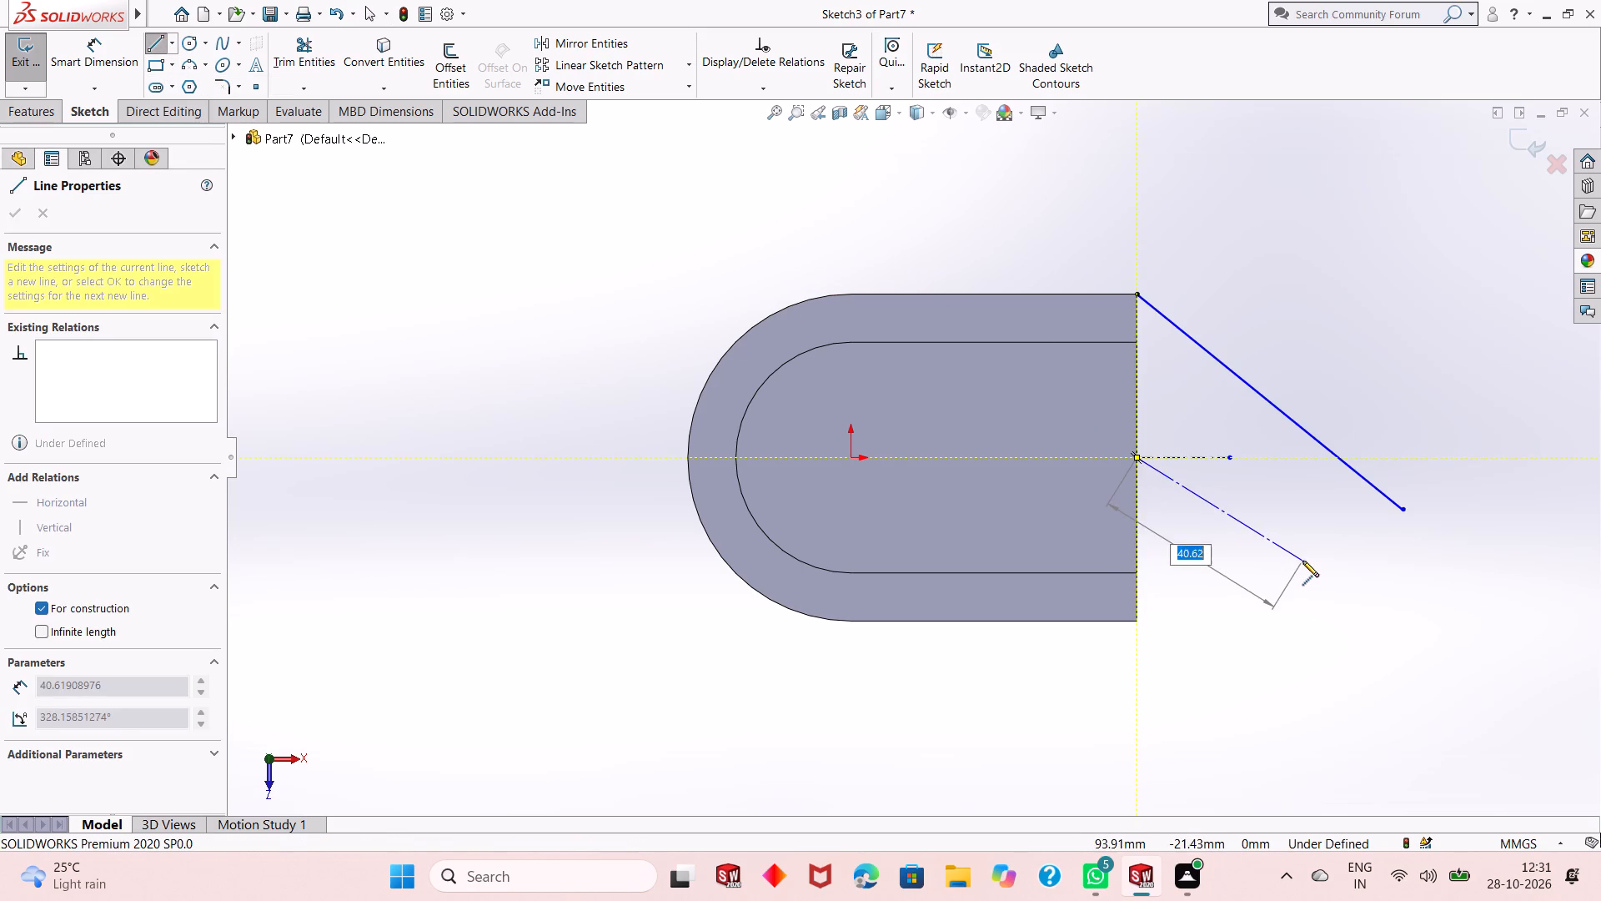
{"action": "left_click", "coordinate": [1382, 605]}
{"action": "key", "text": "Escape"}
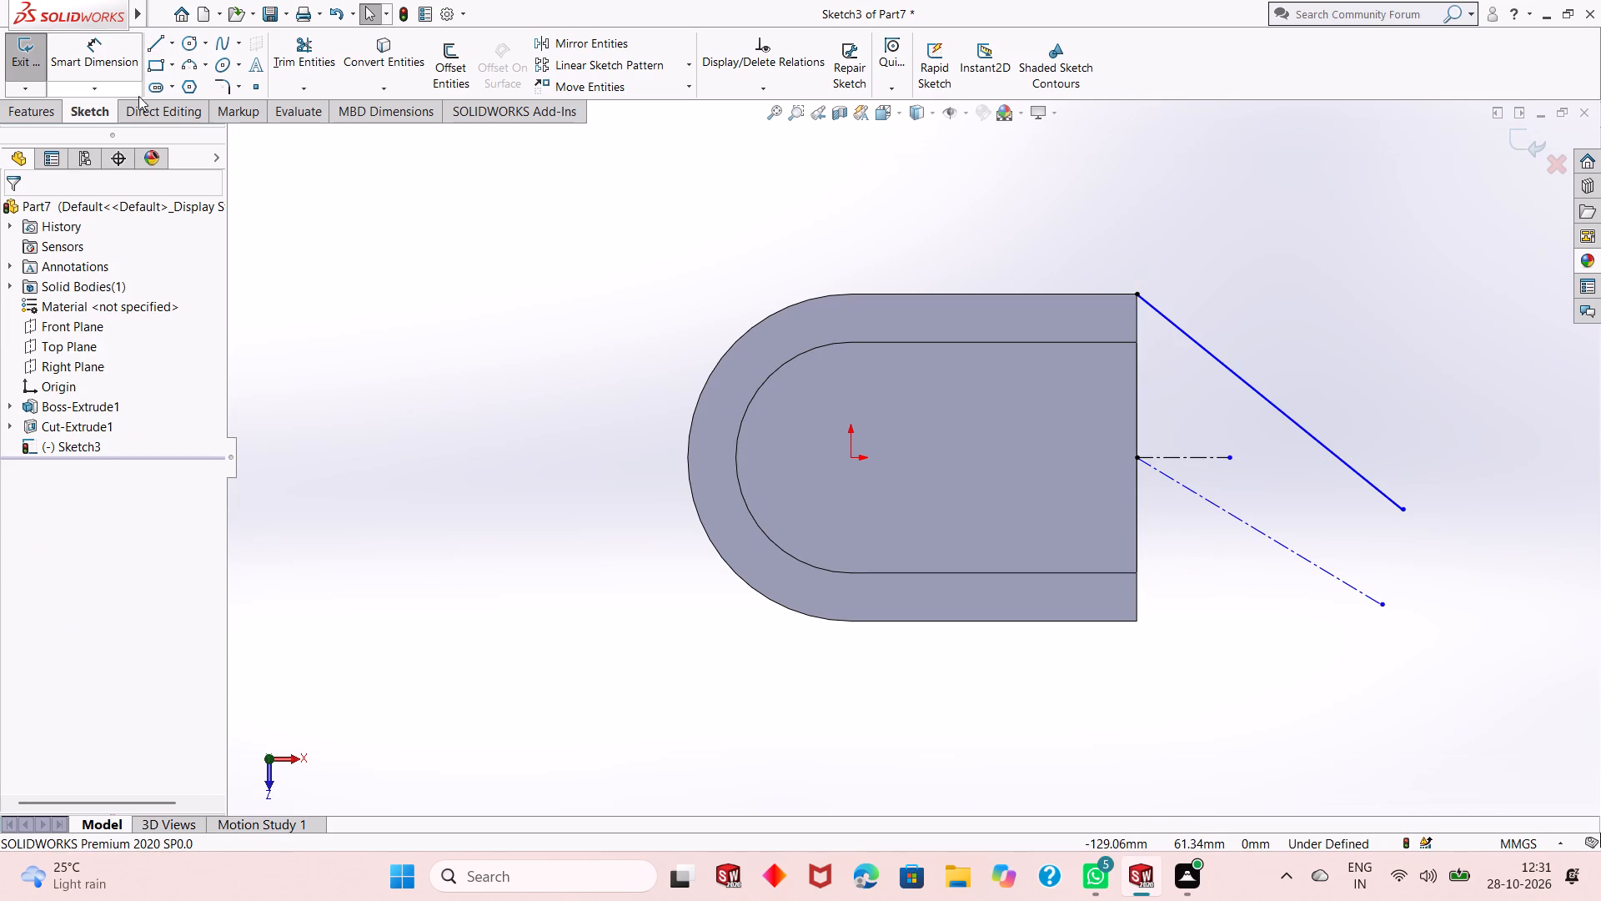
Dimension the angle between the sloping centerline and the horizontal centerline at 30°.
{"action": "left_click", "coordinate": [131, 67]}
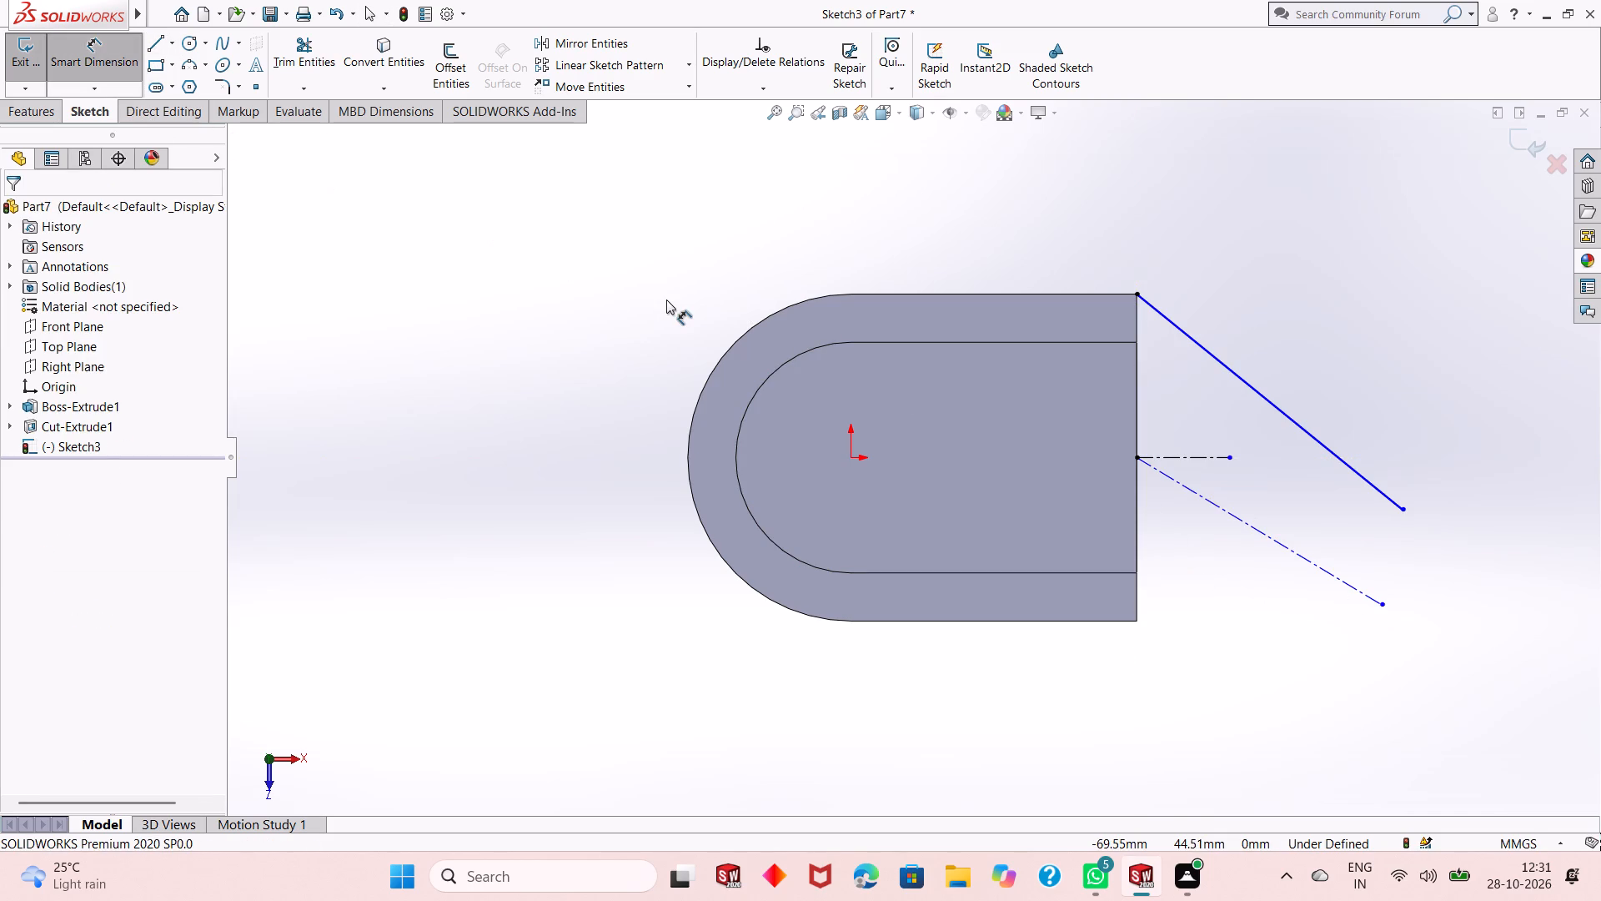
{"action": "left_click", "coordinate": [1325, 573]}
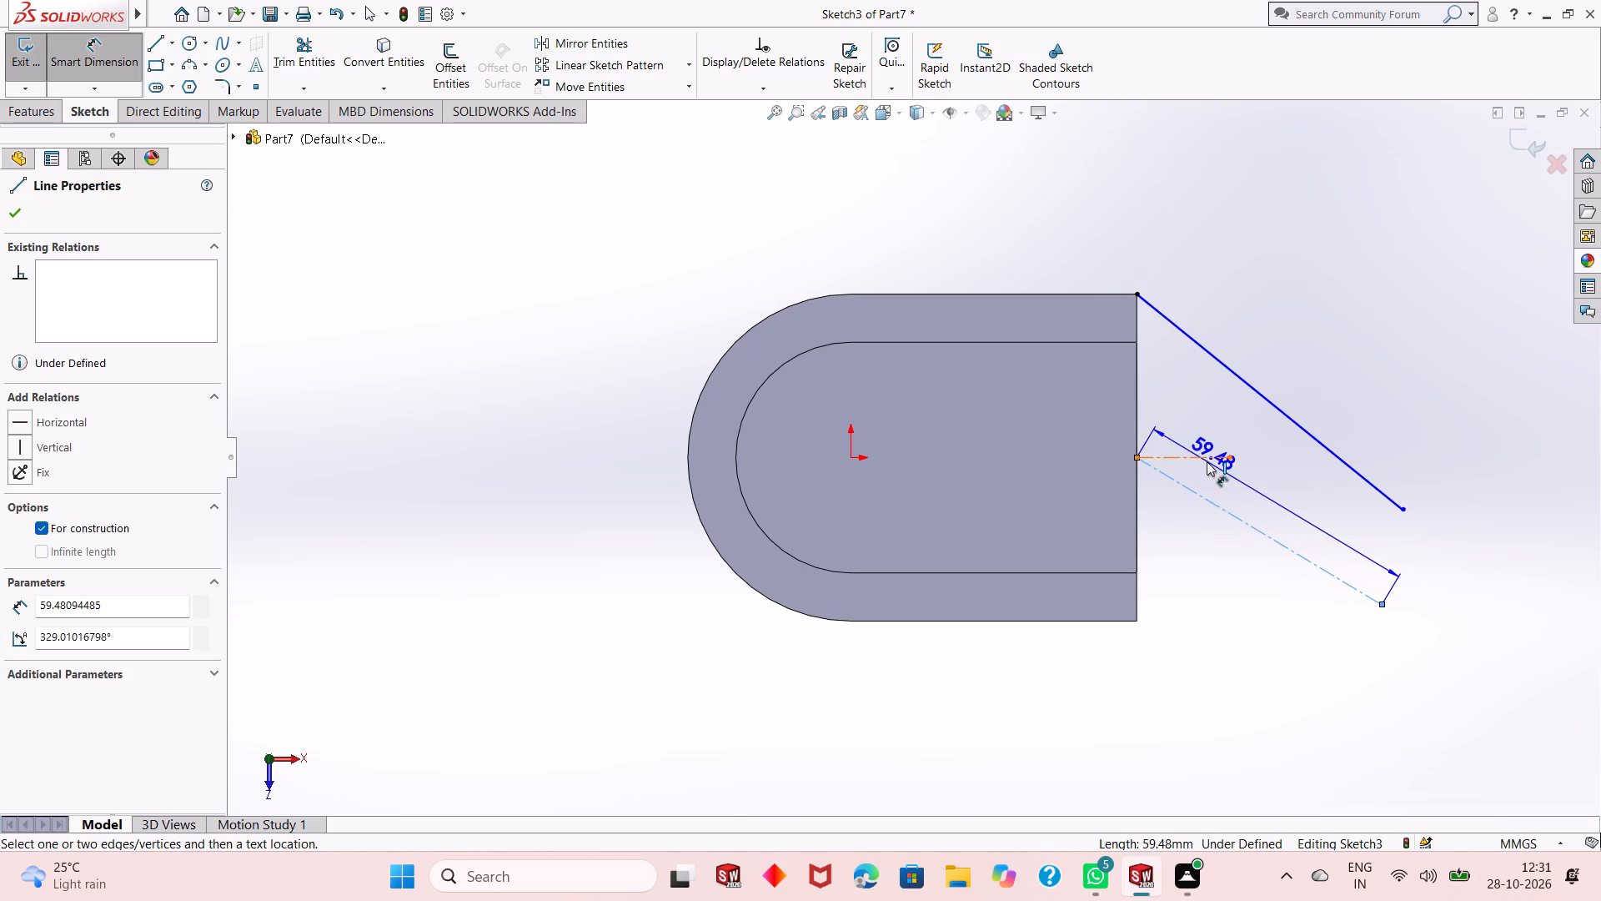
{"action": "left_click", "coordinate": [1207, 461]}
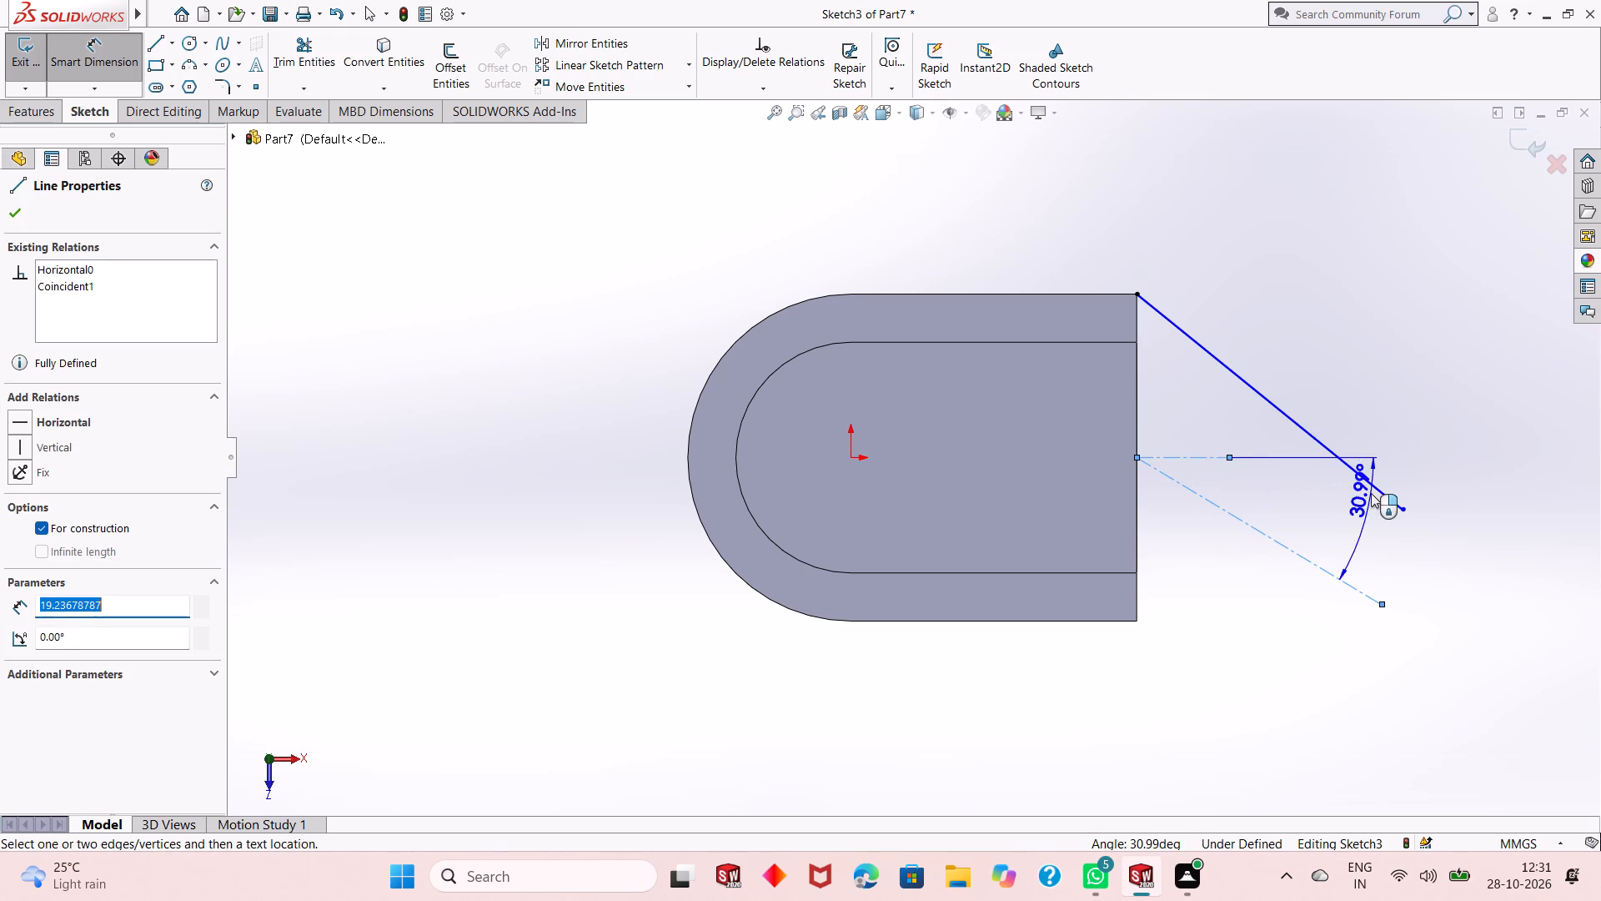
{"action": "left_click", "coordinate": [1247, 489]}
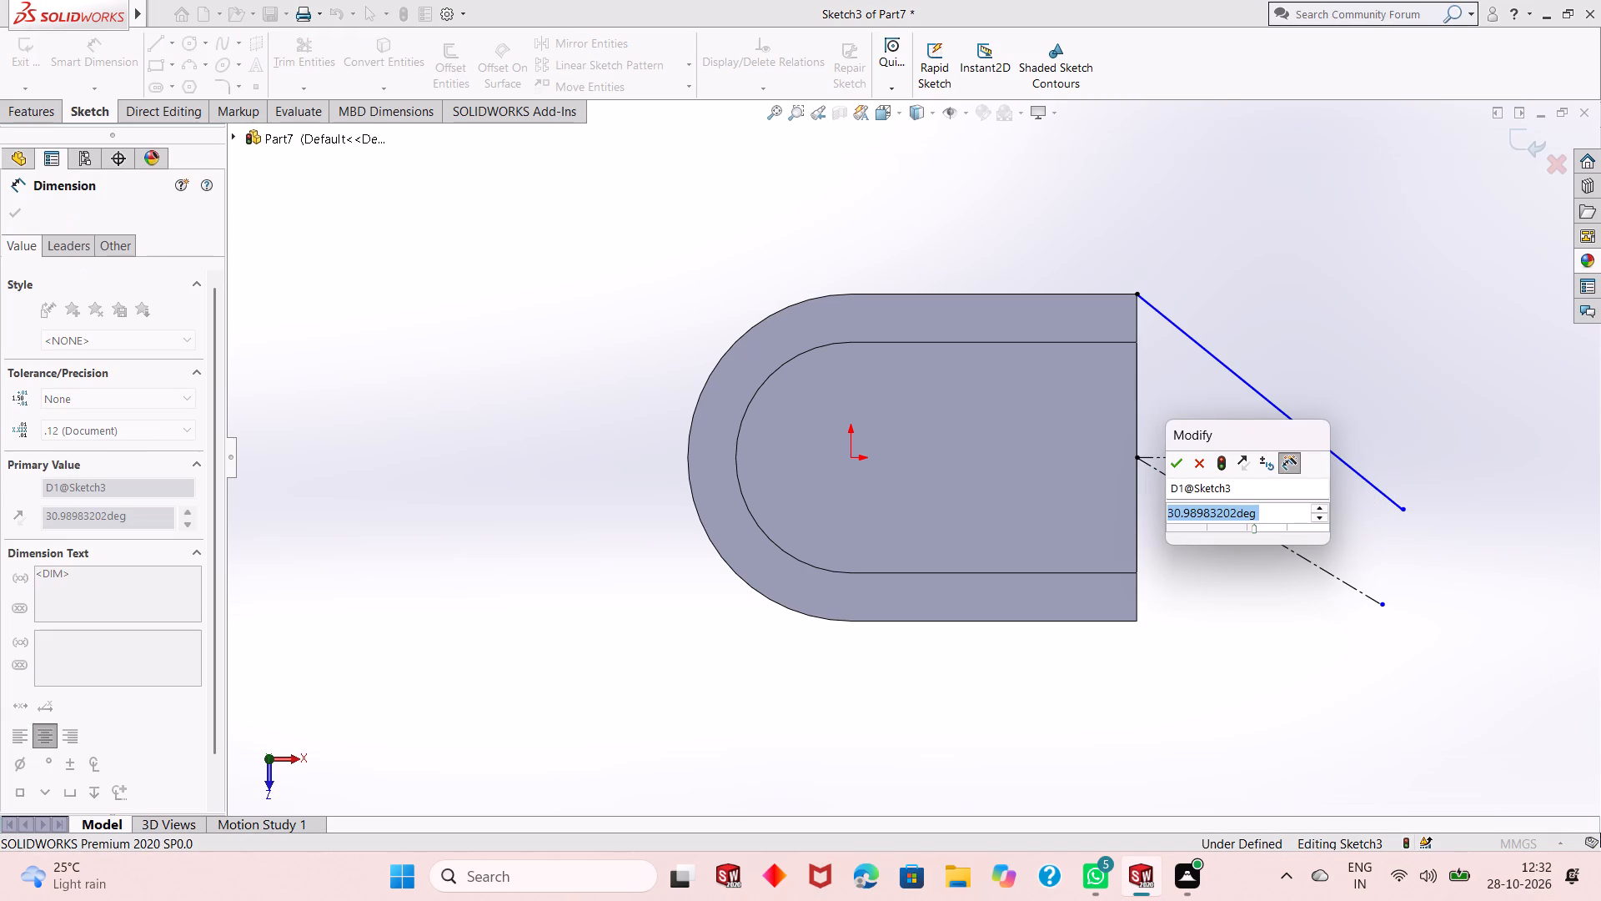
{"action": "type", "text": "30"}
{"action": "key", "text": "Return"}
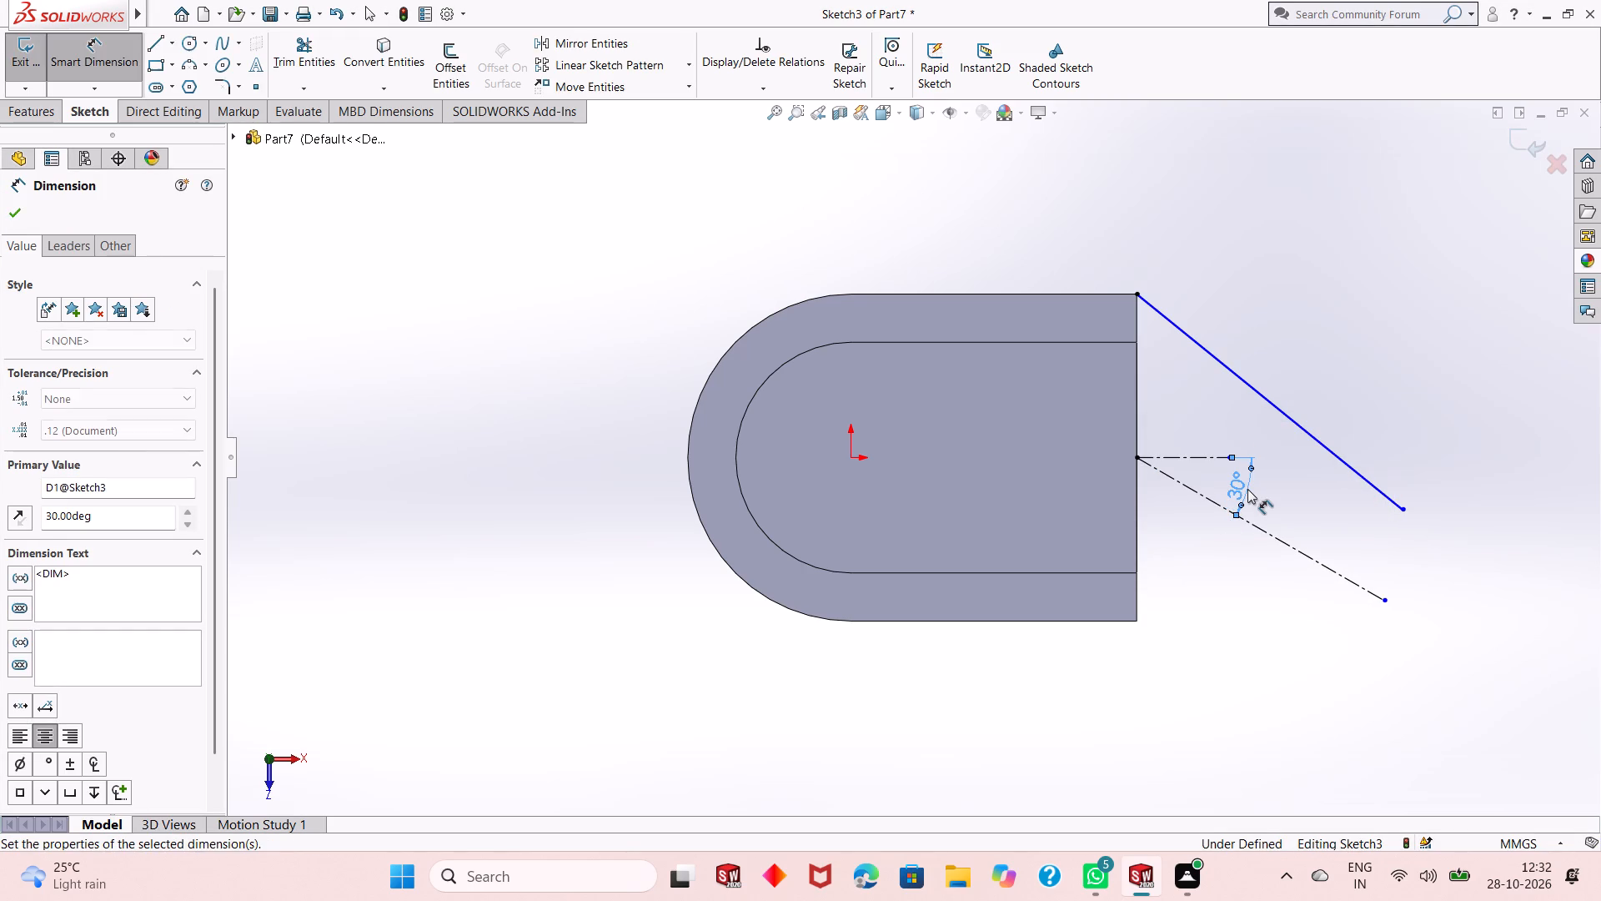
{"action": "right_click", "coordinate": [1270, 290]}
{"action": "left_click", "coordinate": [1302, 339]}
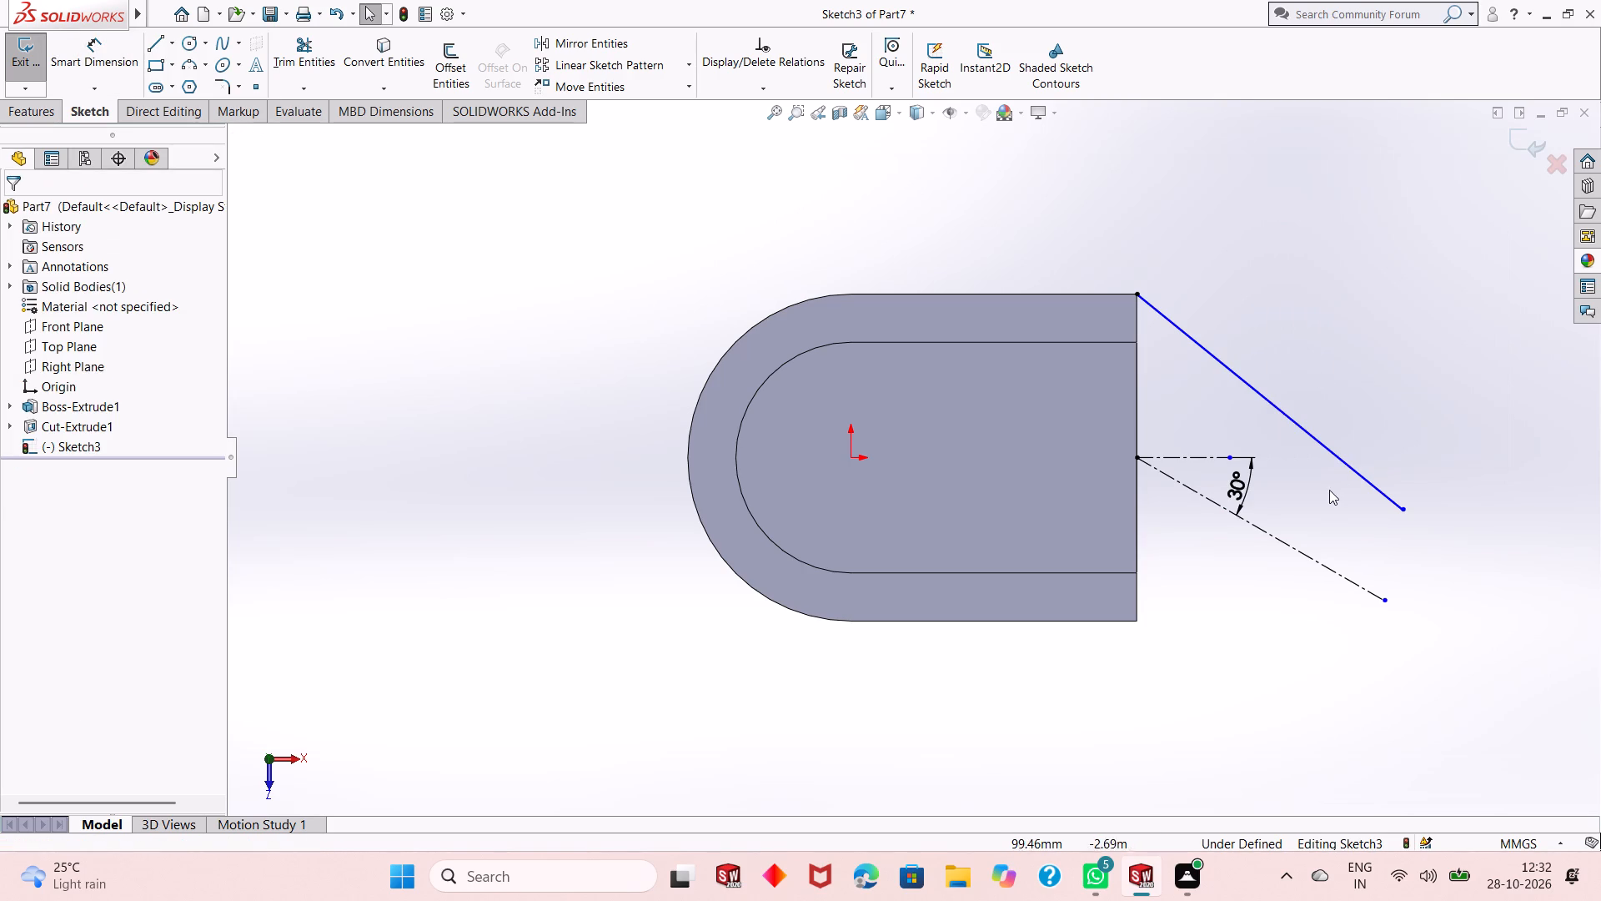
Make the solid sloping line parallel to the sloping centerline.
{"action": "left_click", "coordinate": [1315, 562]}
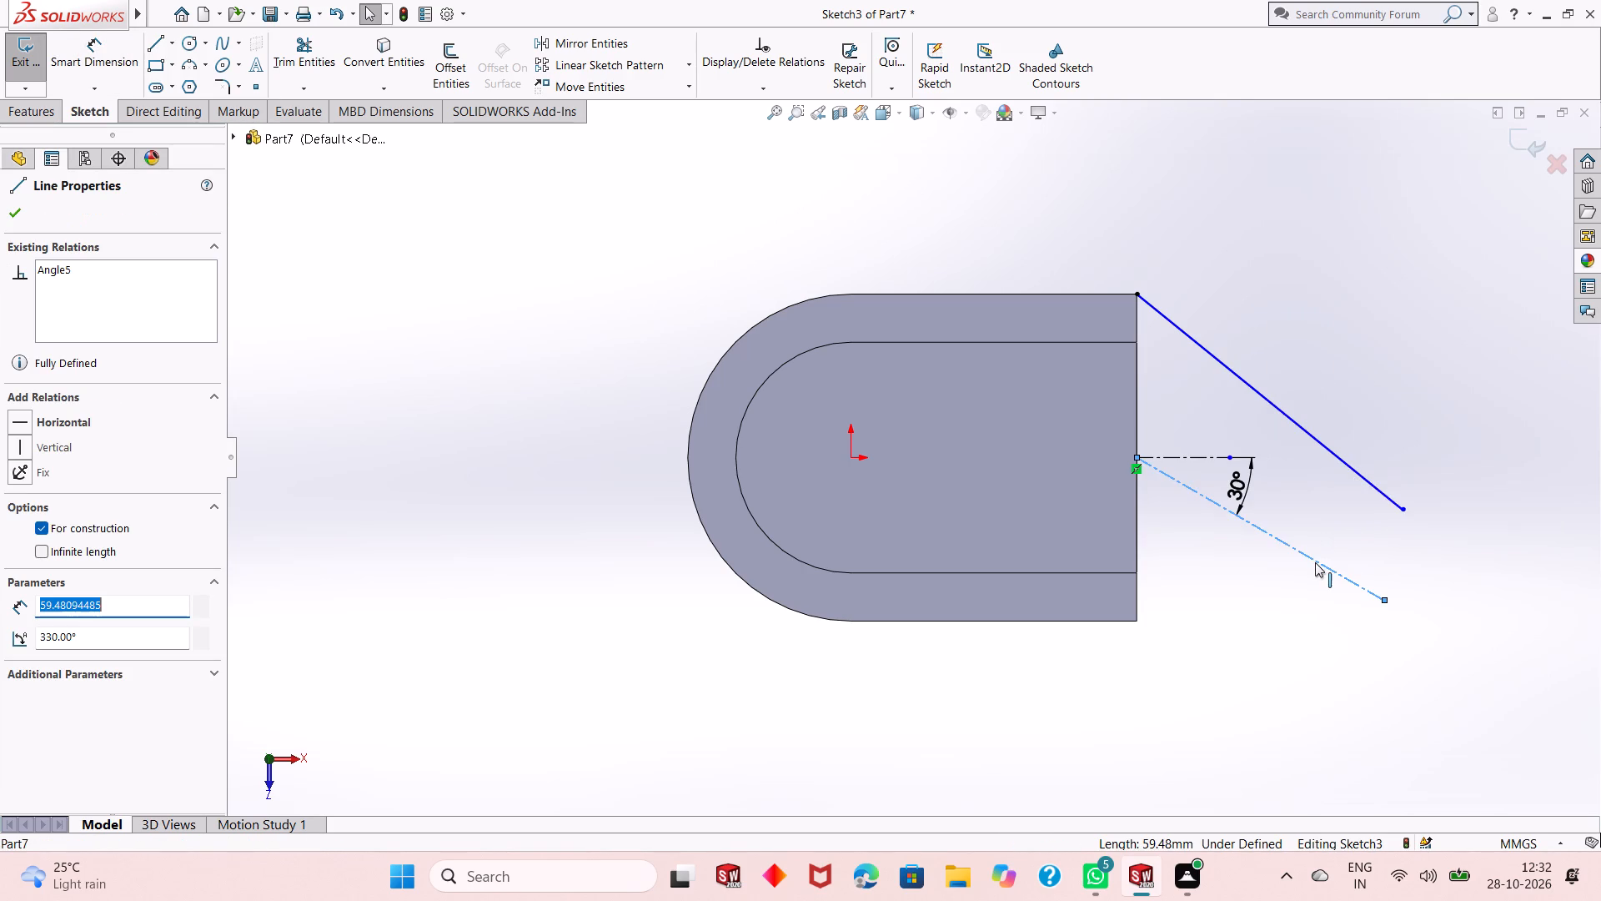
{"action": "left_click", "coordinate": [1384, 500], "text": "ctrl"}
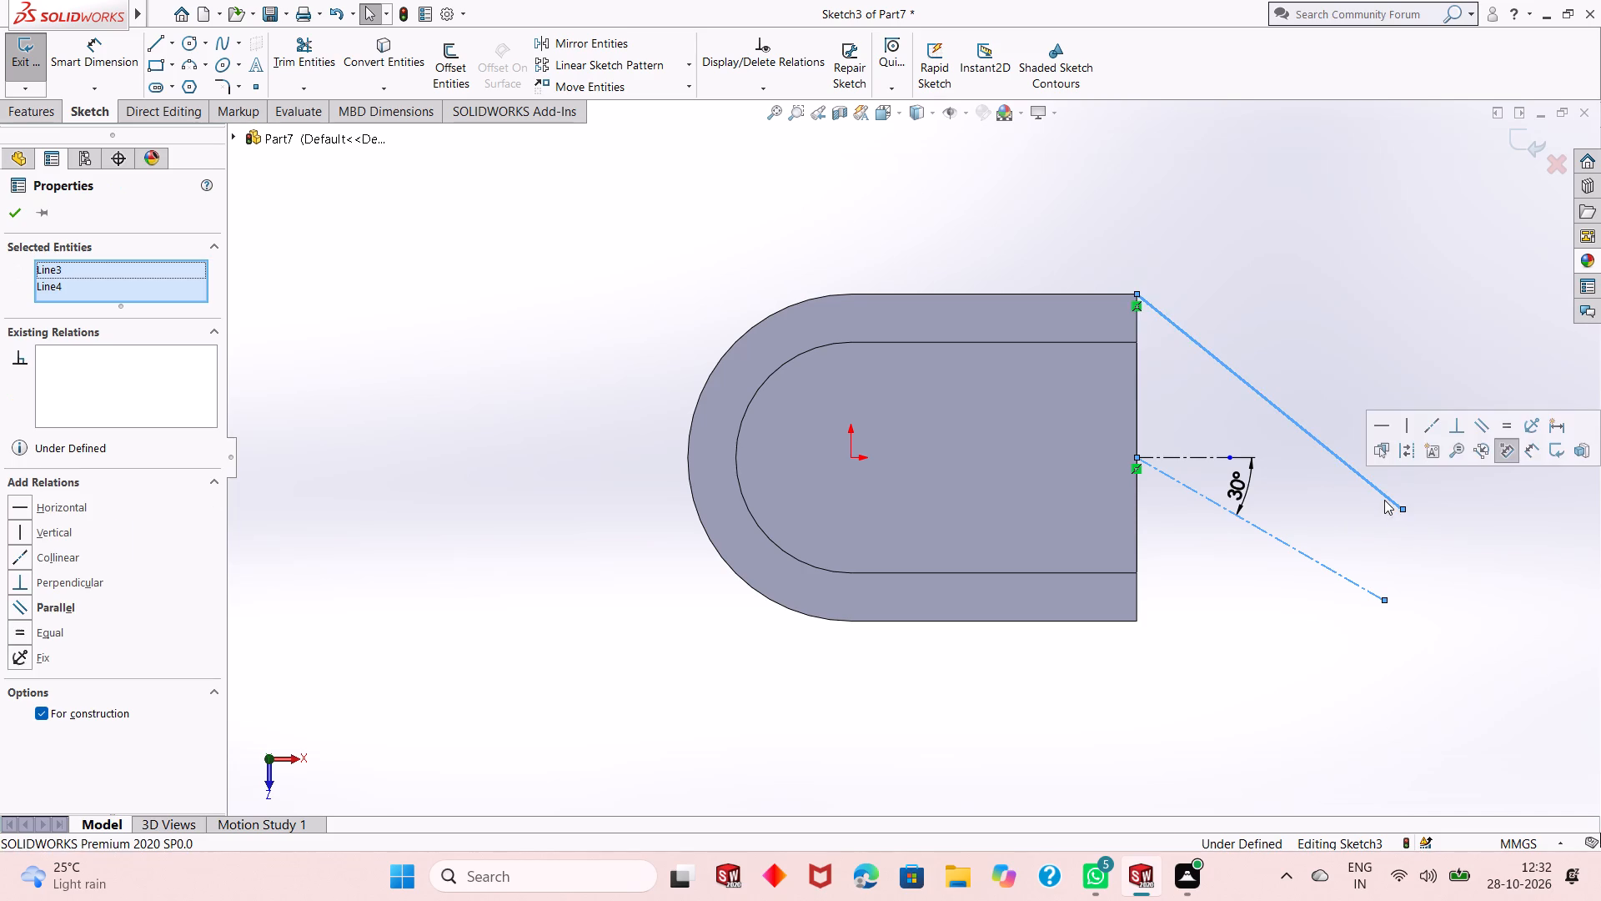
{"action": "left_click", "coordinate": [1478, 426]}
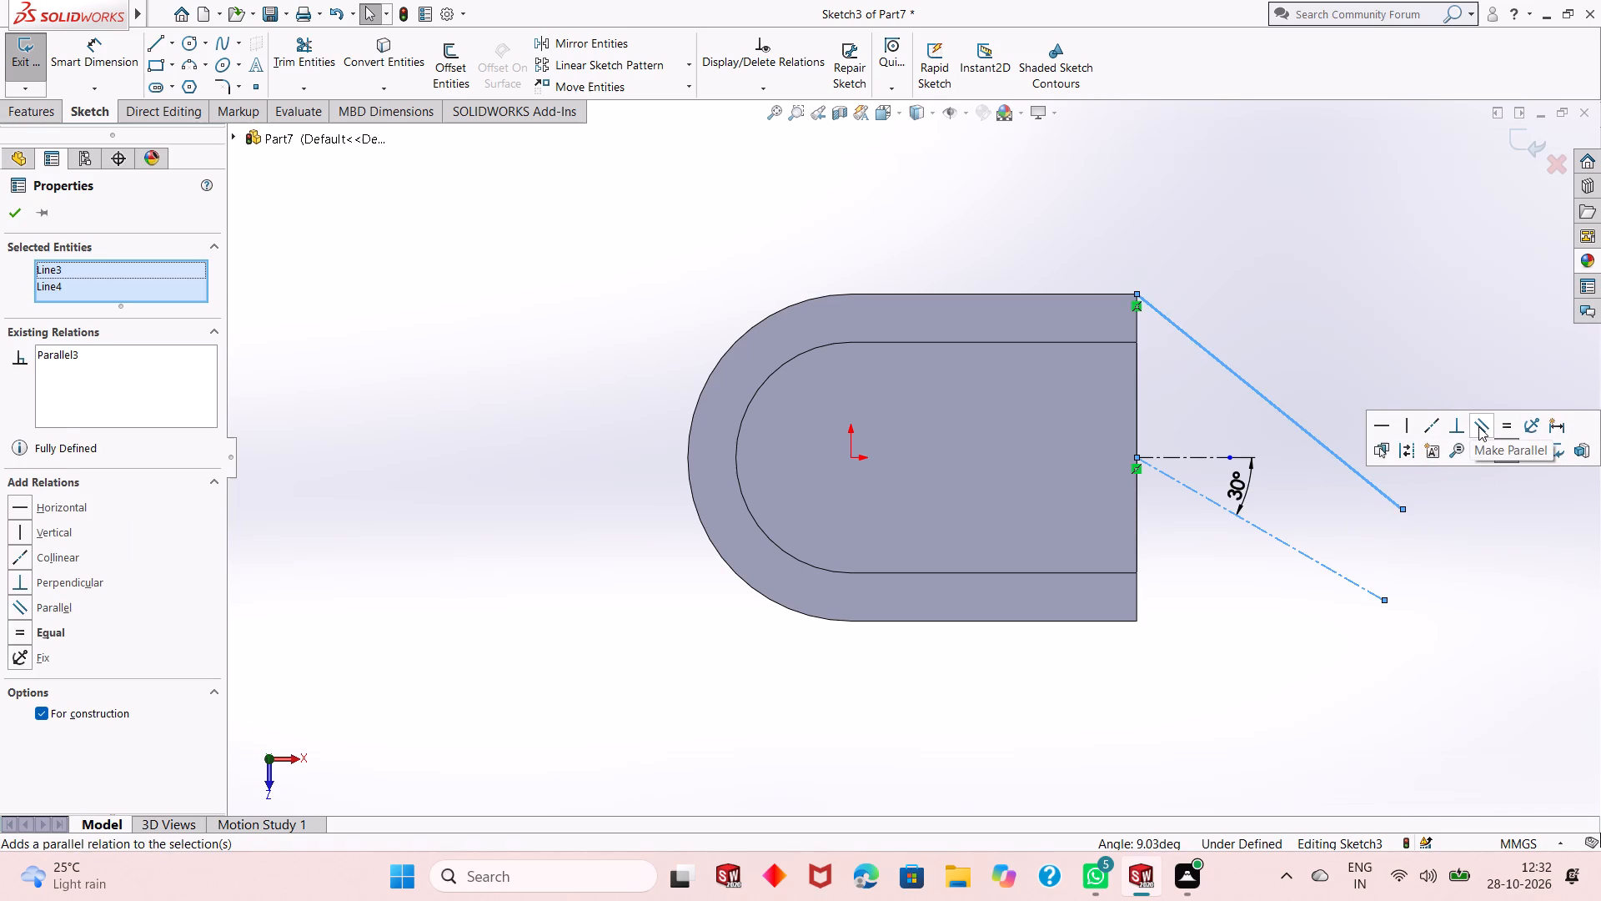
{"action": "key", "text": "Escape"}
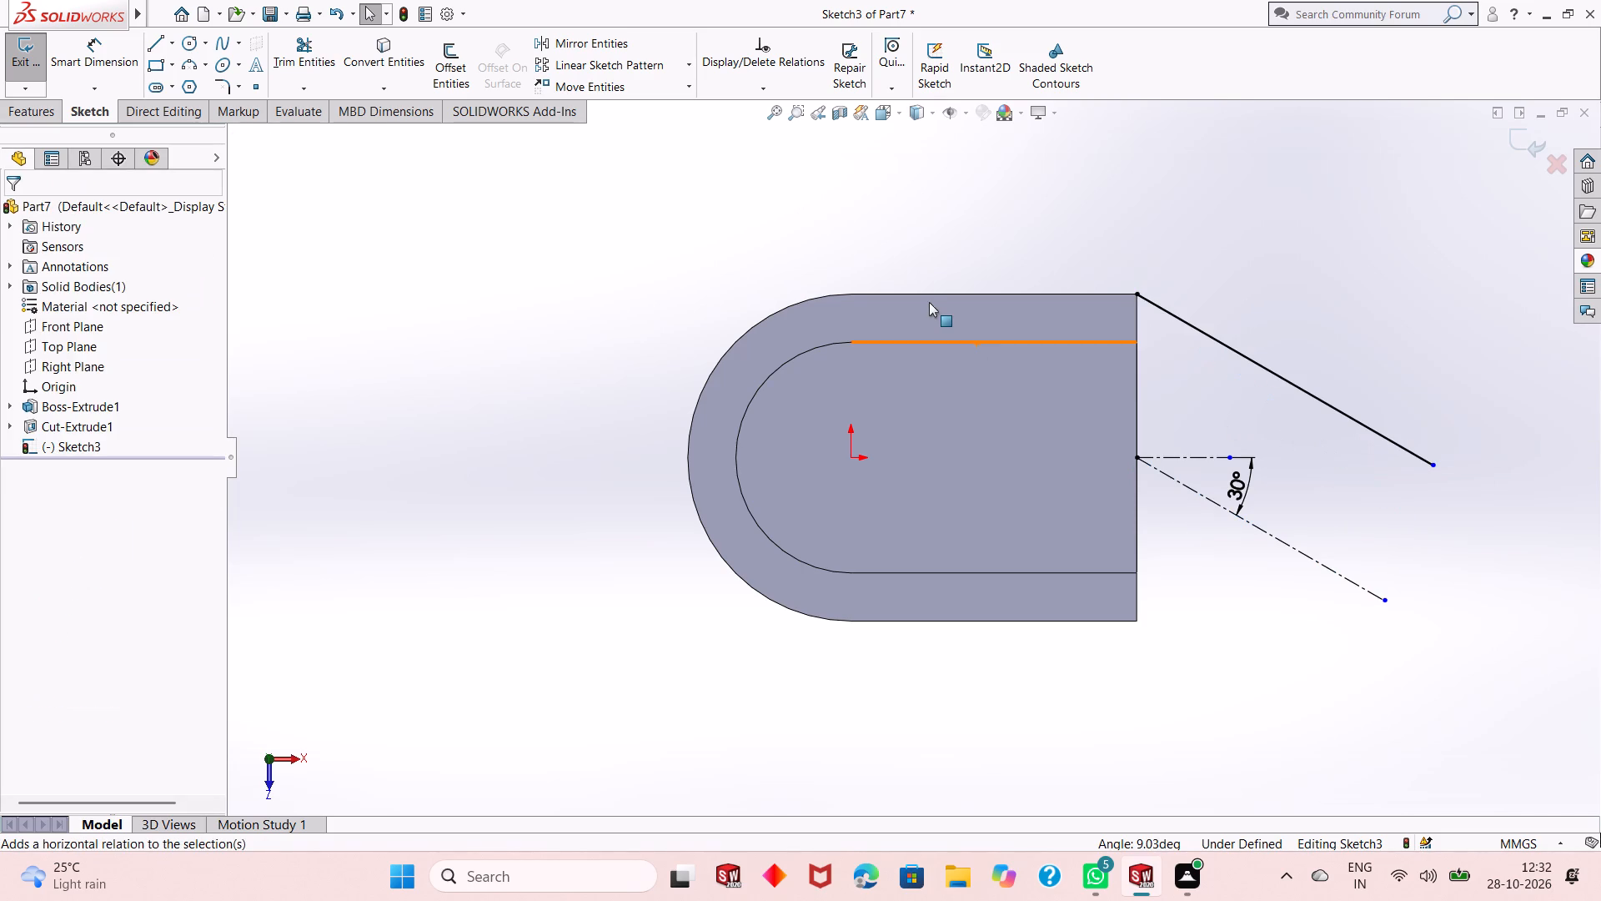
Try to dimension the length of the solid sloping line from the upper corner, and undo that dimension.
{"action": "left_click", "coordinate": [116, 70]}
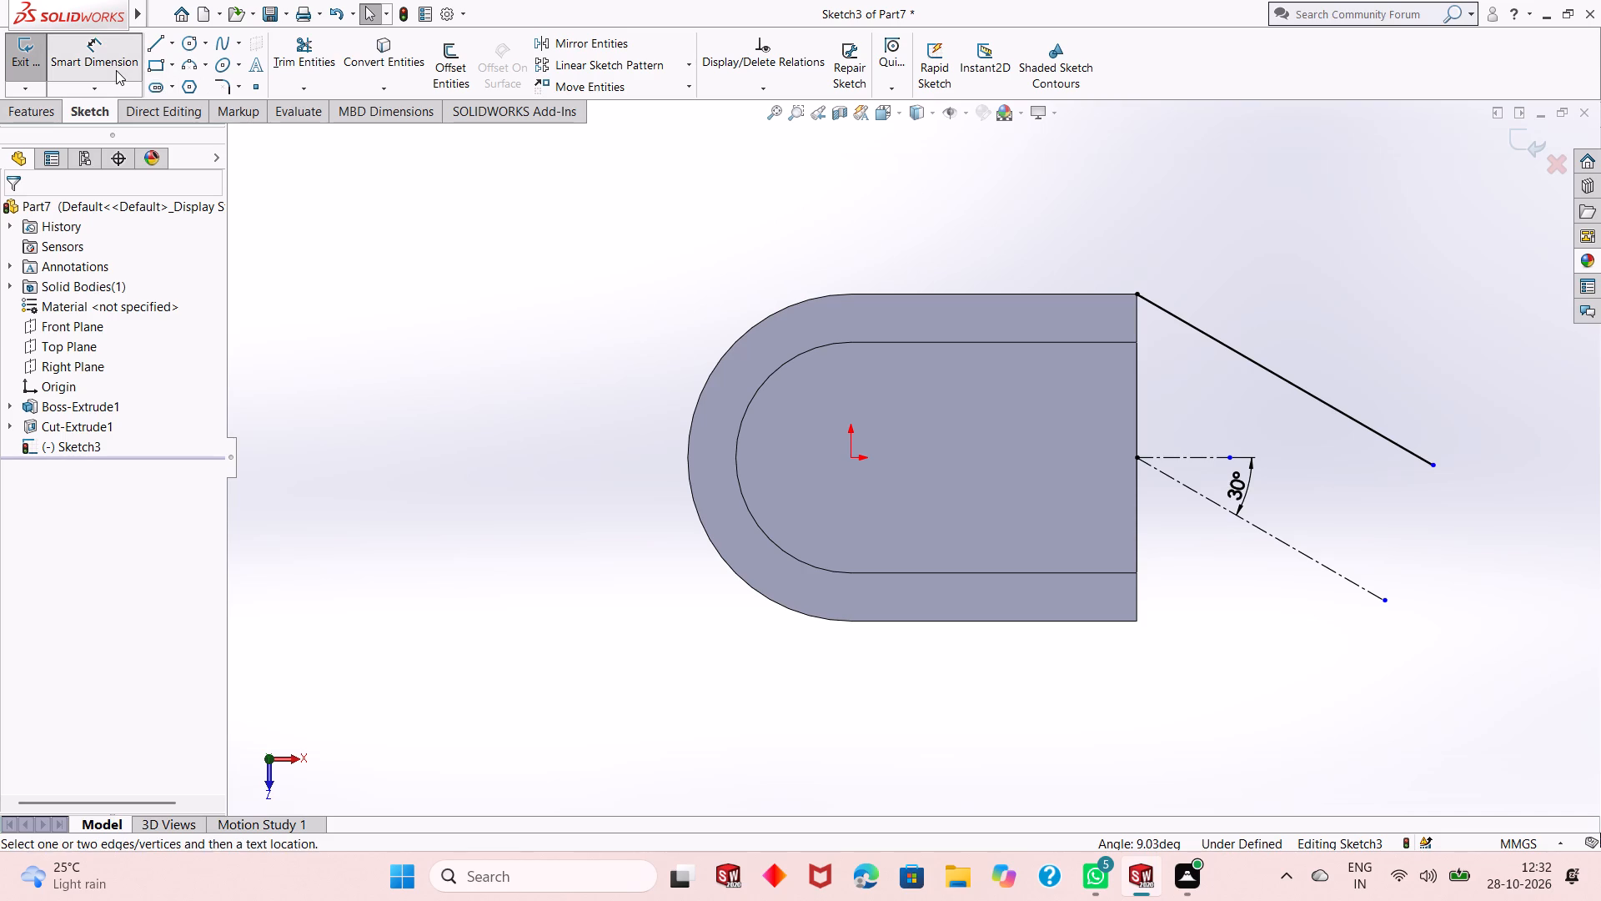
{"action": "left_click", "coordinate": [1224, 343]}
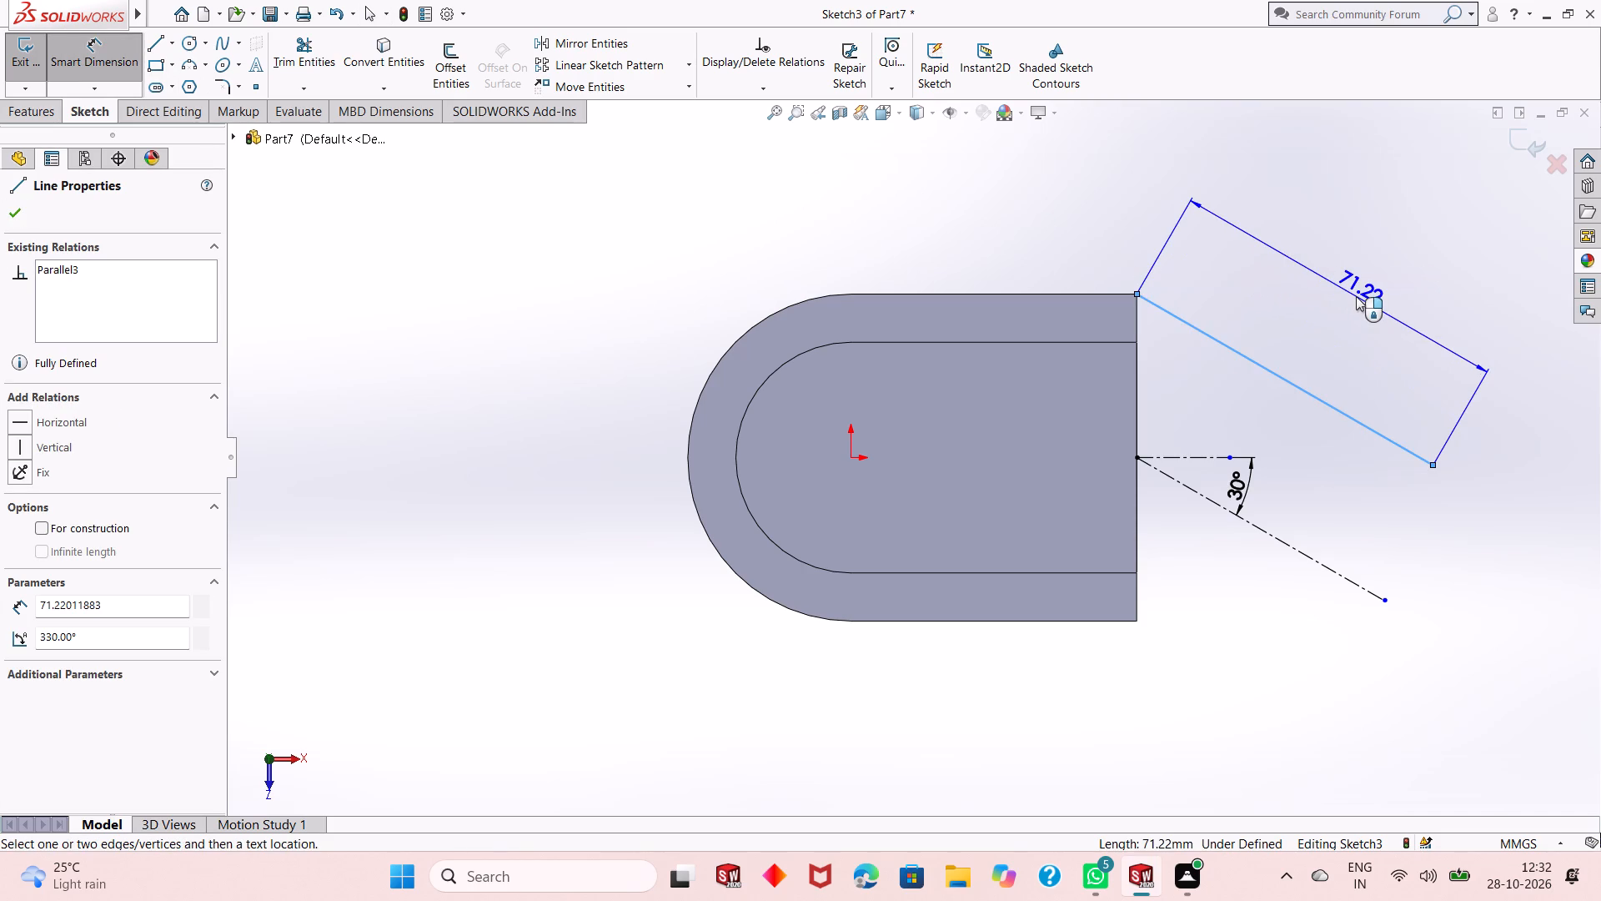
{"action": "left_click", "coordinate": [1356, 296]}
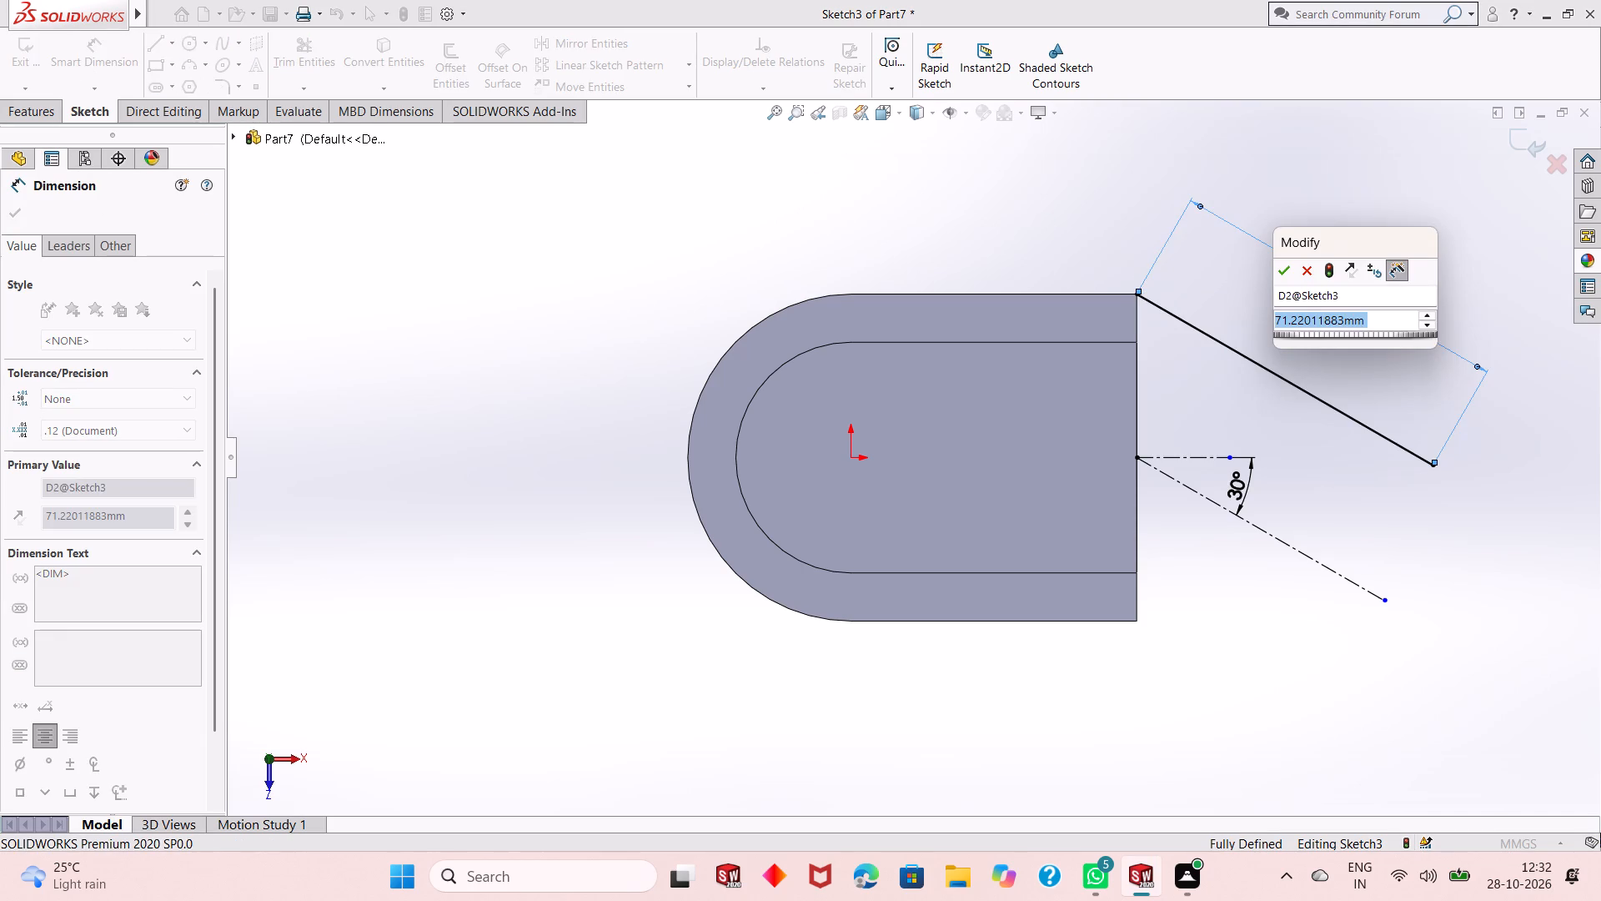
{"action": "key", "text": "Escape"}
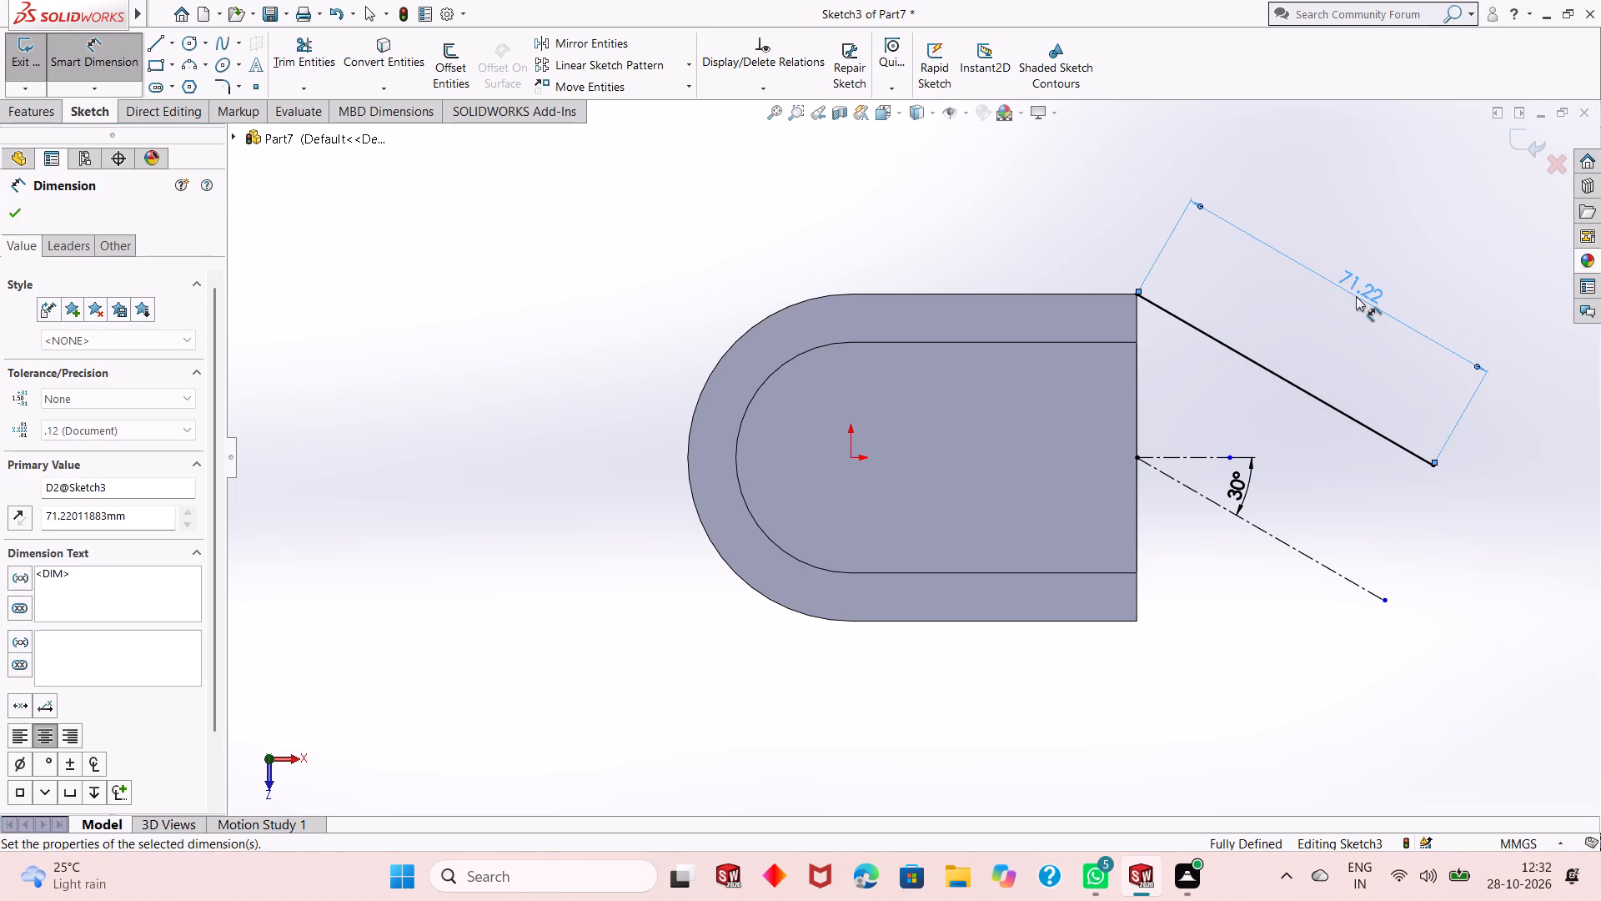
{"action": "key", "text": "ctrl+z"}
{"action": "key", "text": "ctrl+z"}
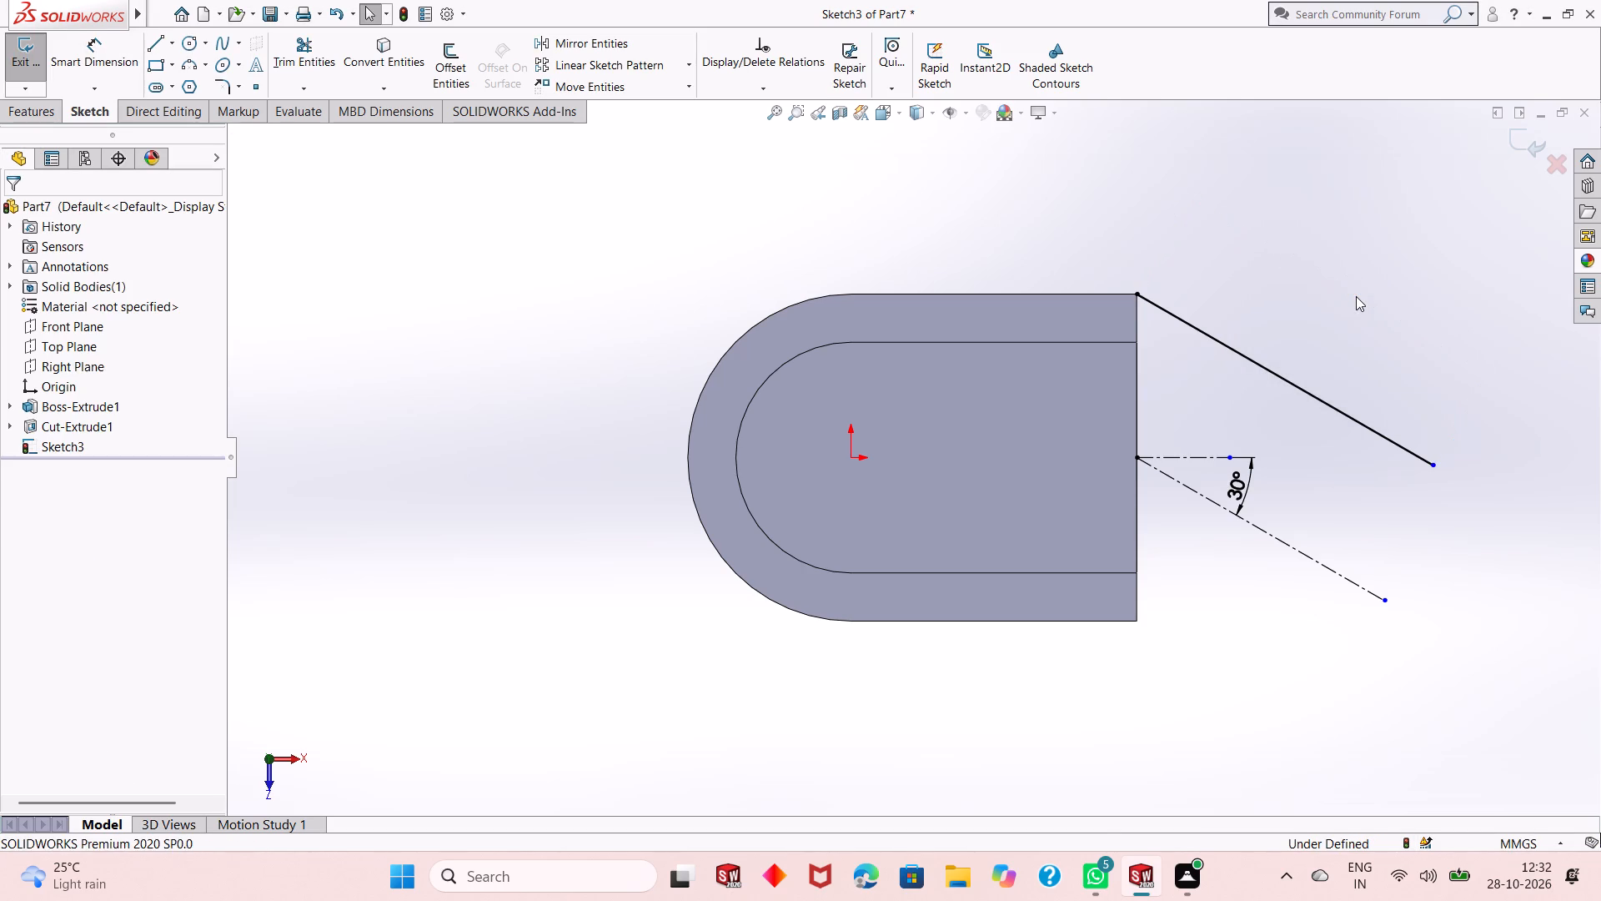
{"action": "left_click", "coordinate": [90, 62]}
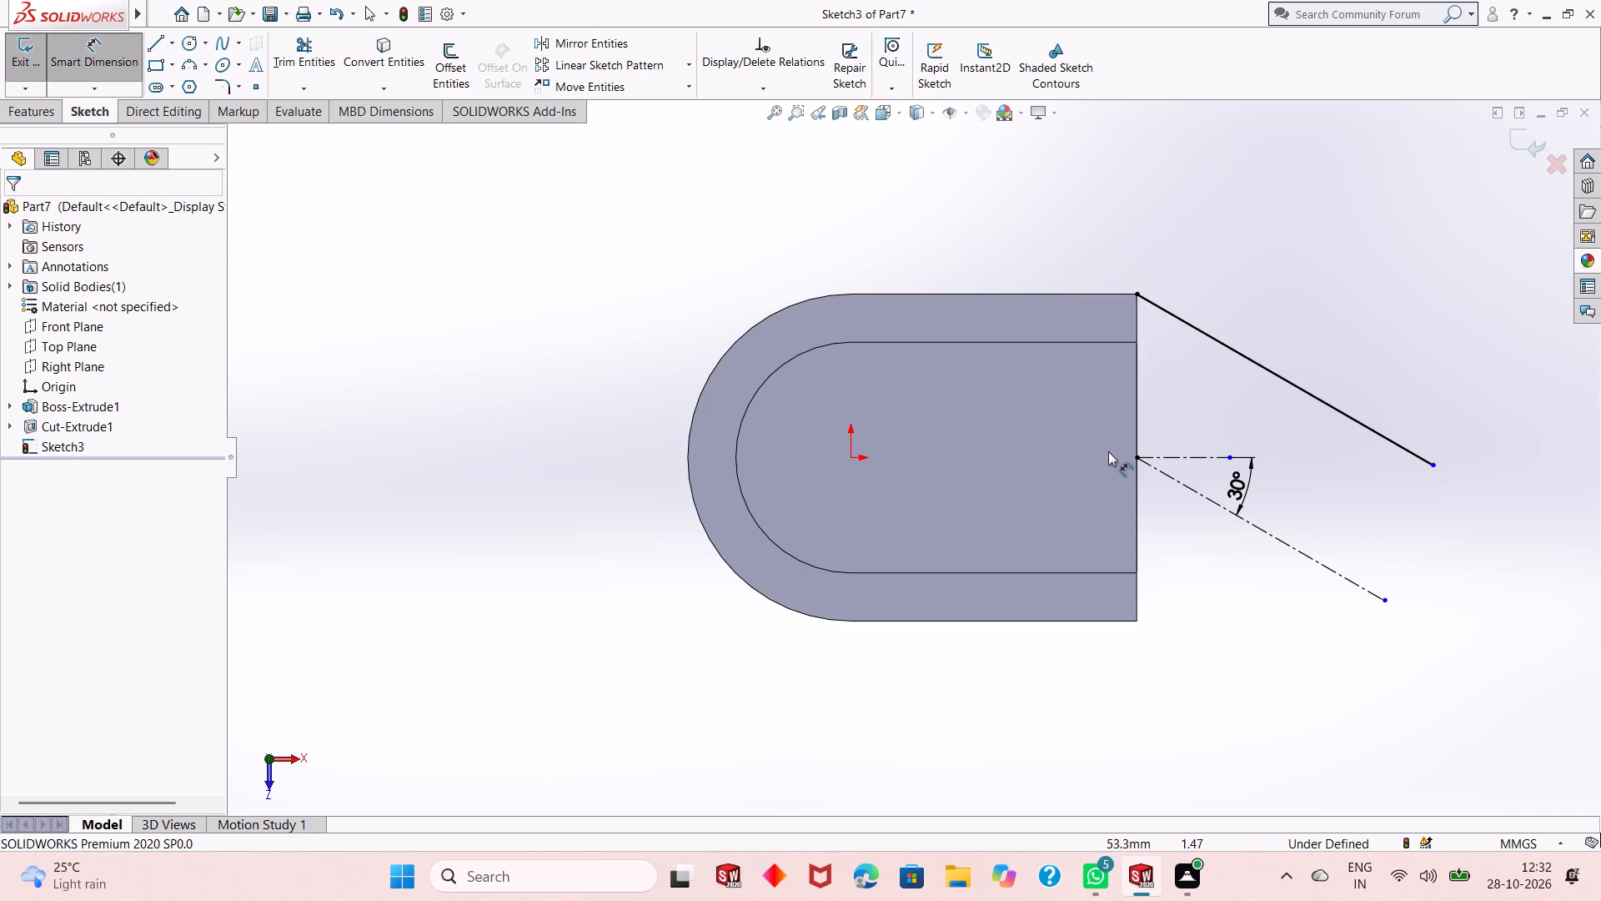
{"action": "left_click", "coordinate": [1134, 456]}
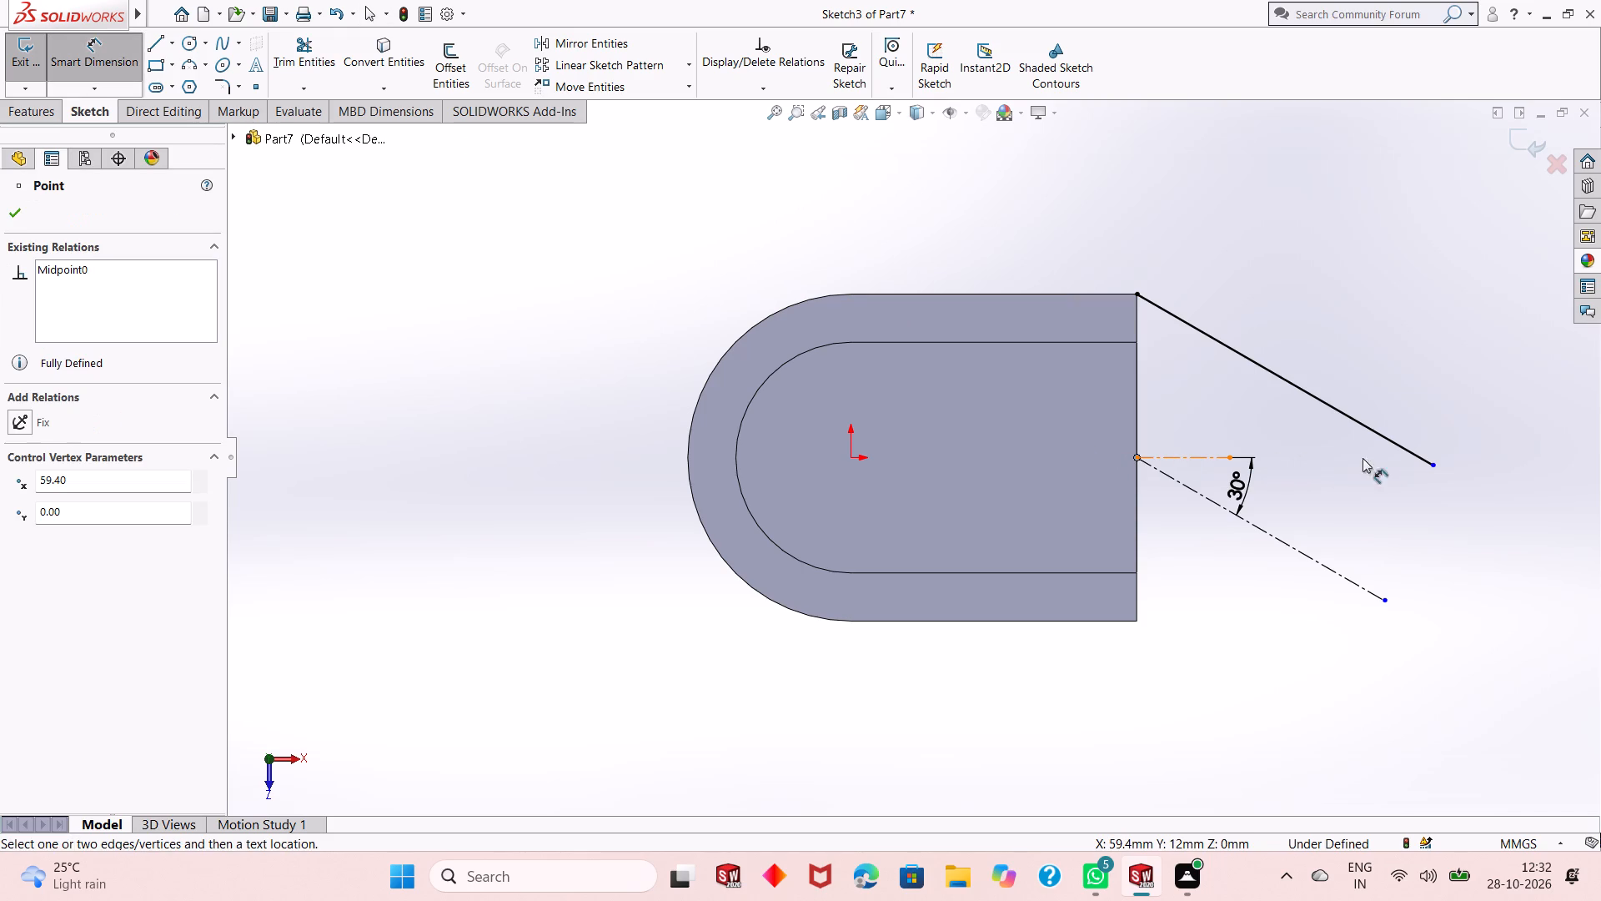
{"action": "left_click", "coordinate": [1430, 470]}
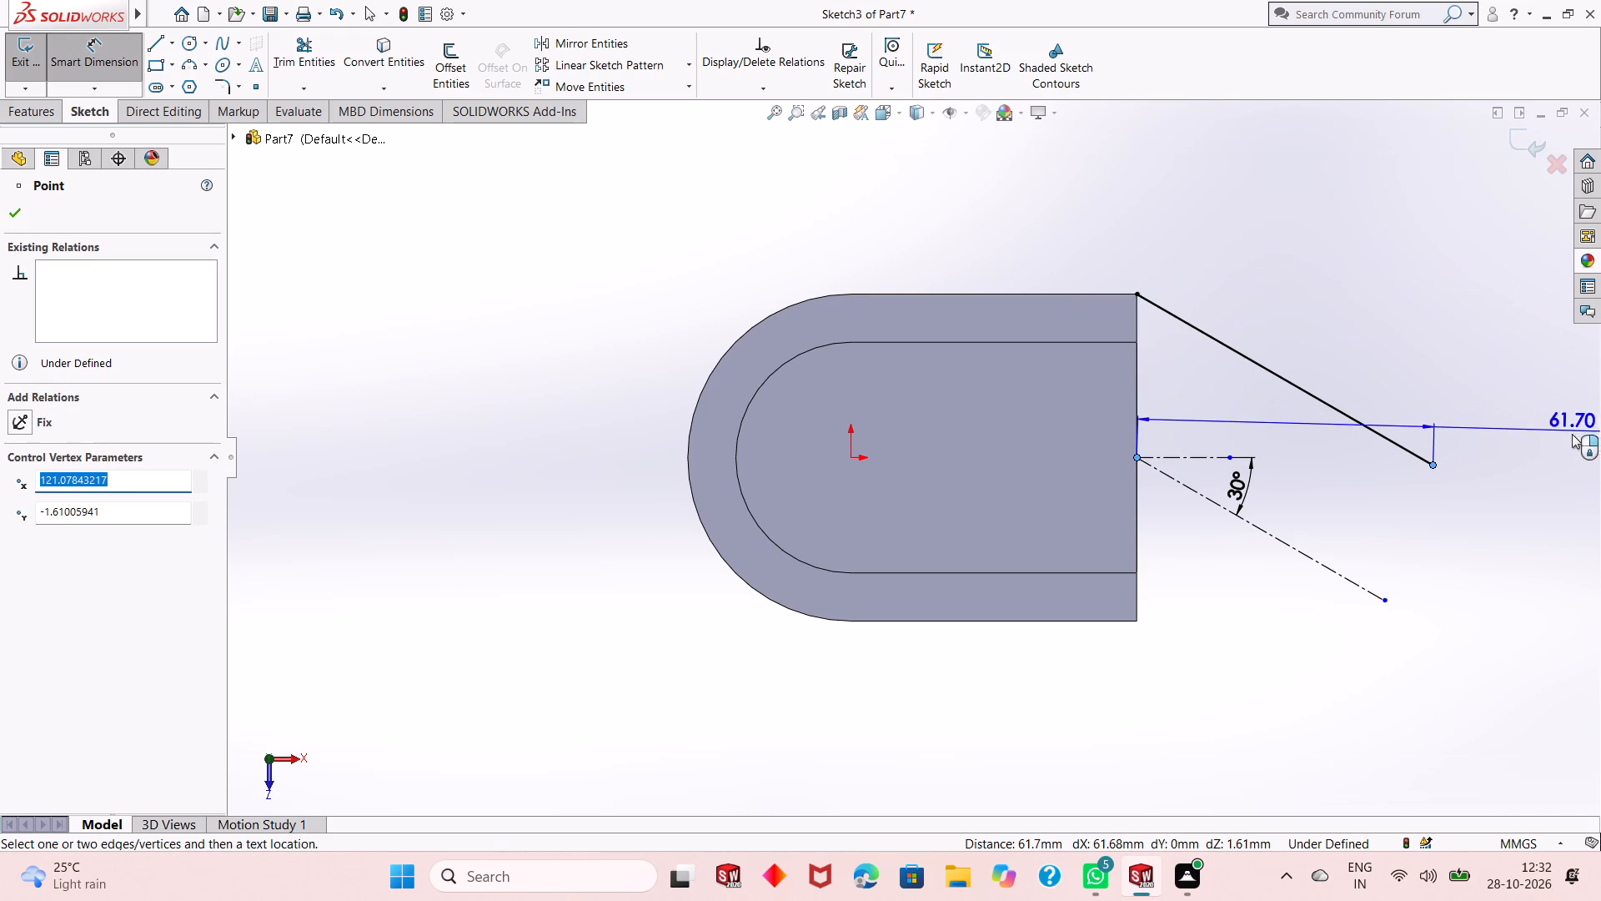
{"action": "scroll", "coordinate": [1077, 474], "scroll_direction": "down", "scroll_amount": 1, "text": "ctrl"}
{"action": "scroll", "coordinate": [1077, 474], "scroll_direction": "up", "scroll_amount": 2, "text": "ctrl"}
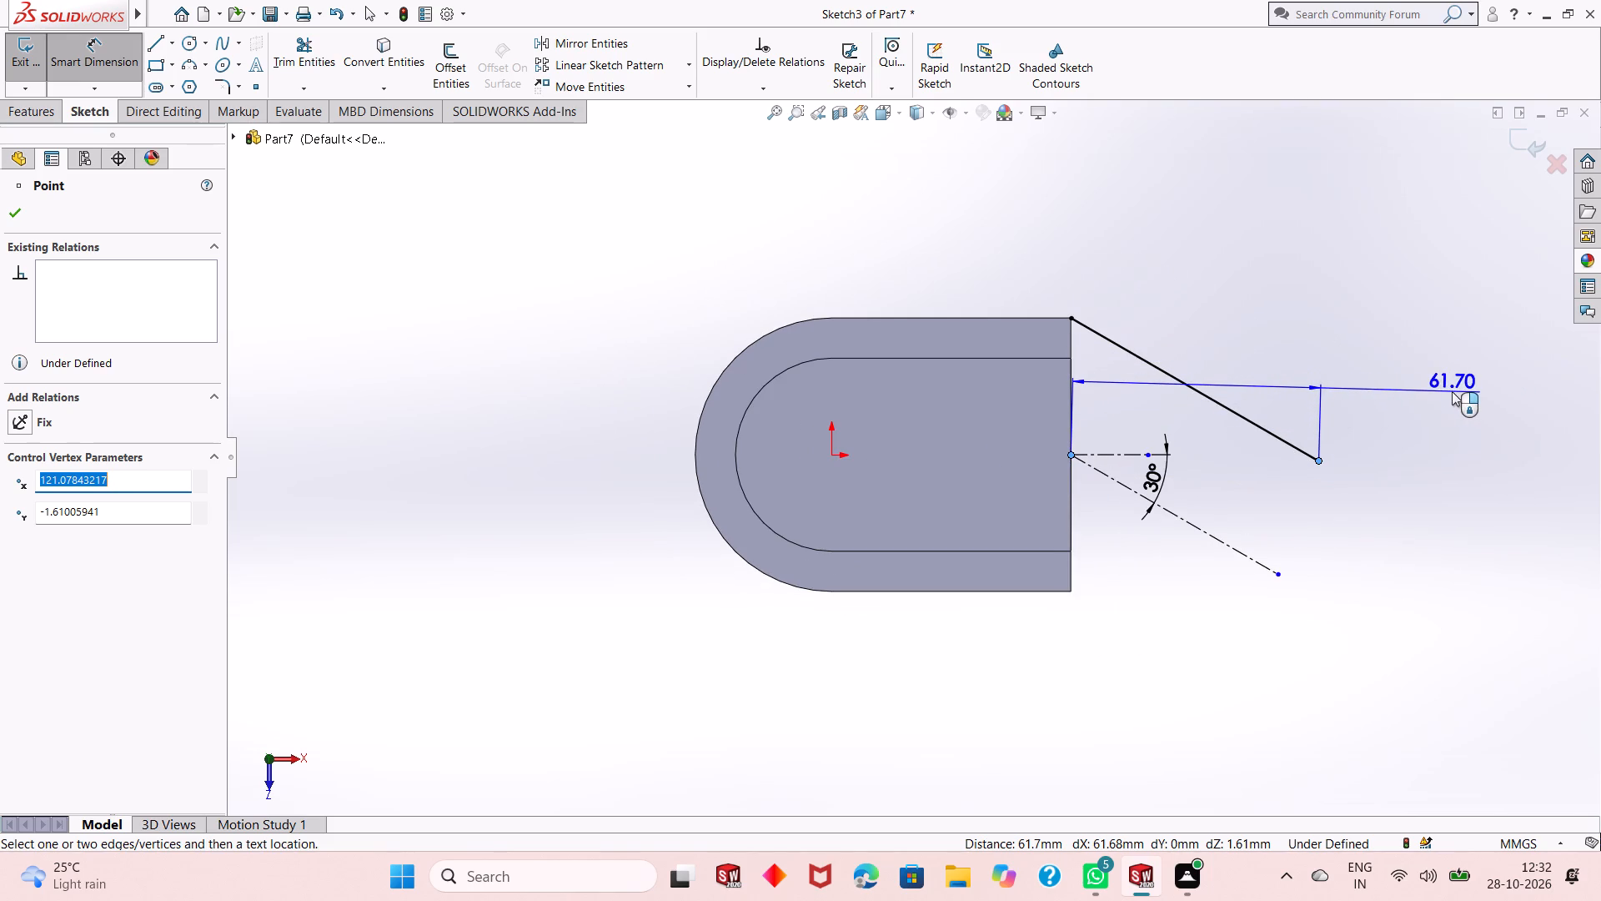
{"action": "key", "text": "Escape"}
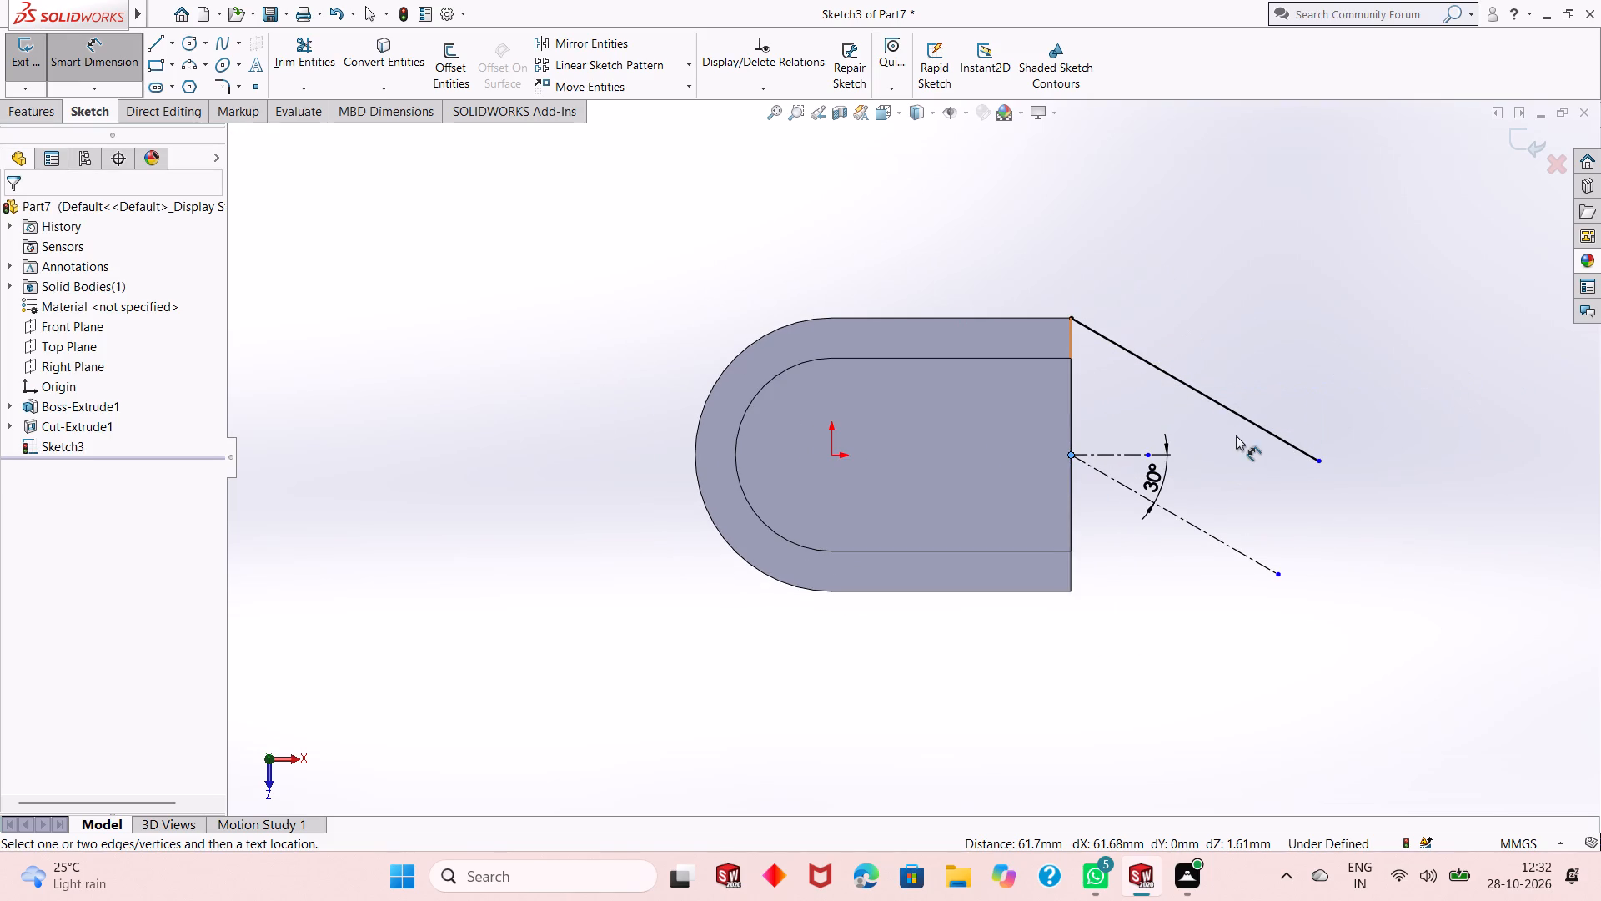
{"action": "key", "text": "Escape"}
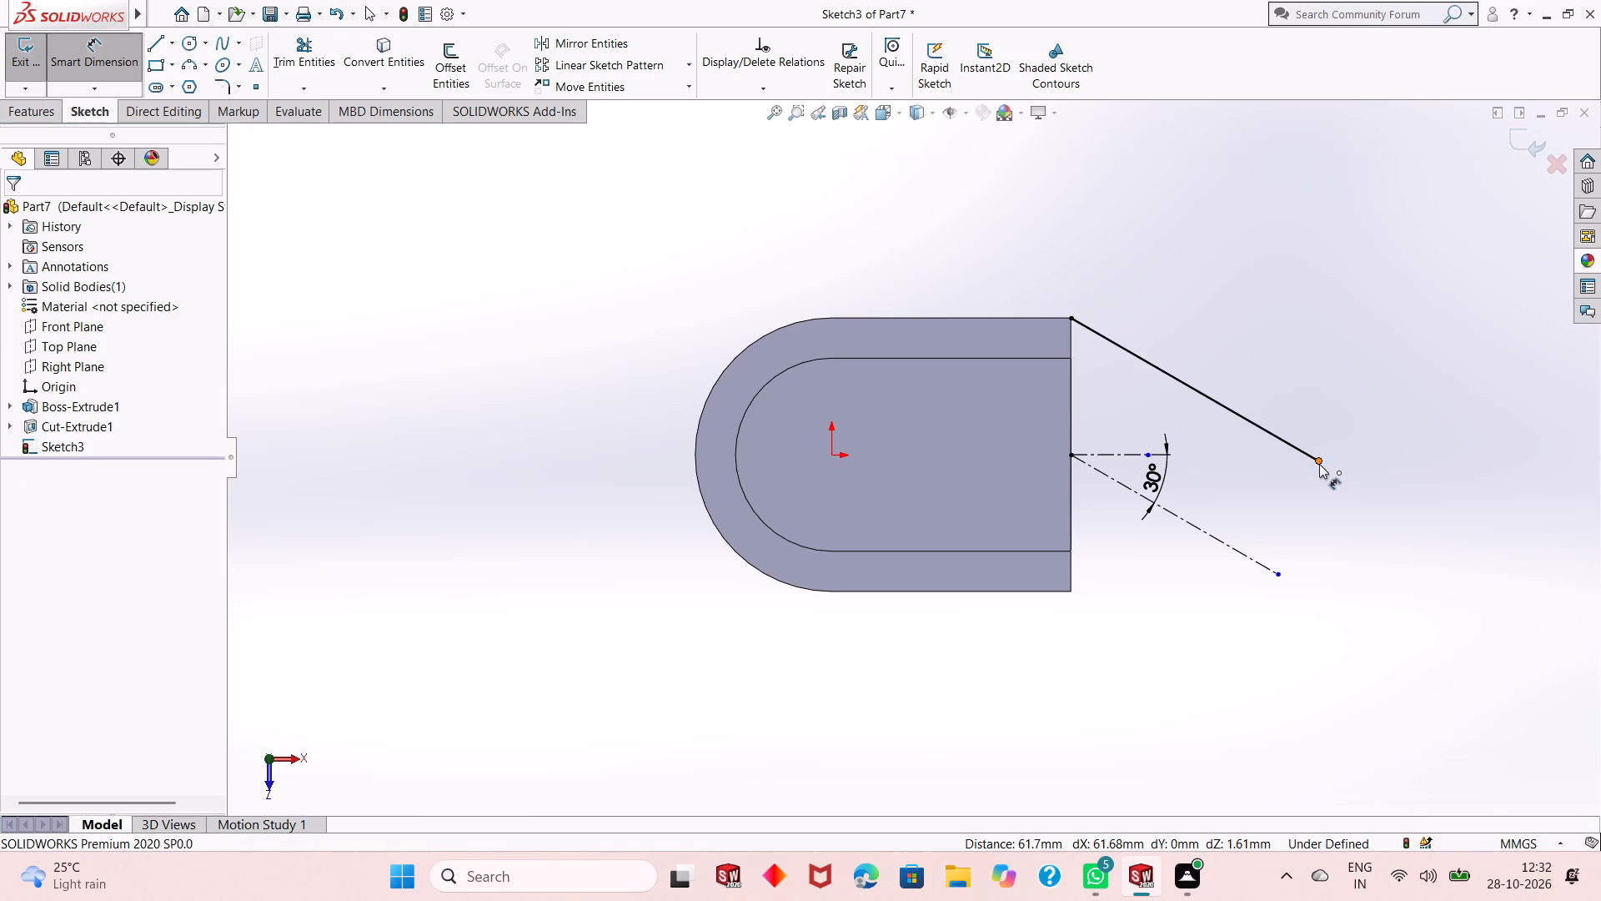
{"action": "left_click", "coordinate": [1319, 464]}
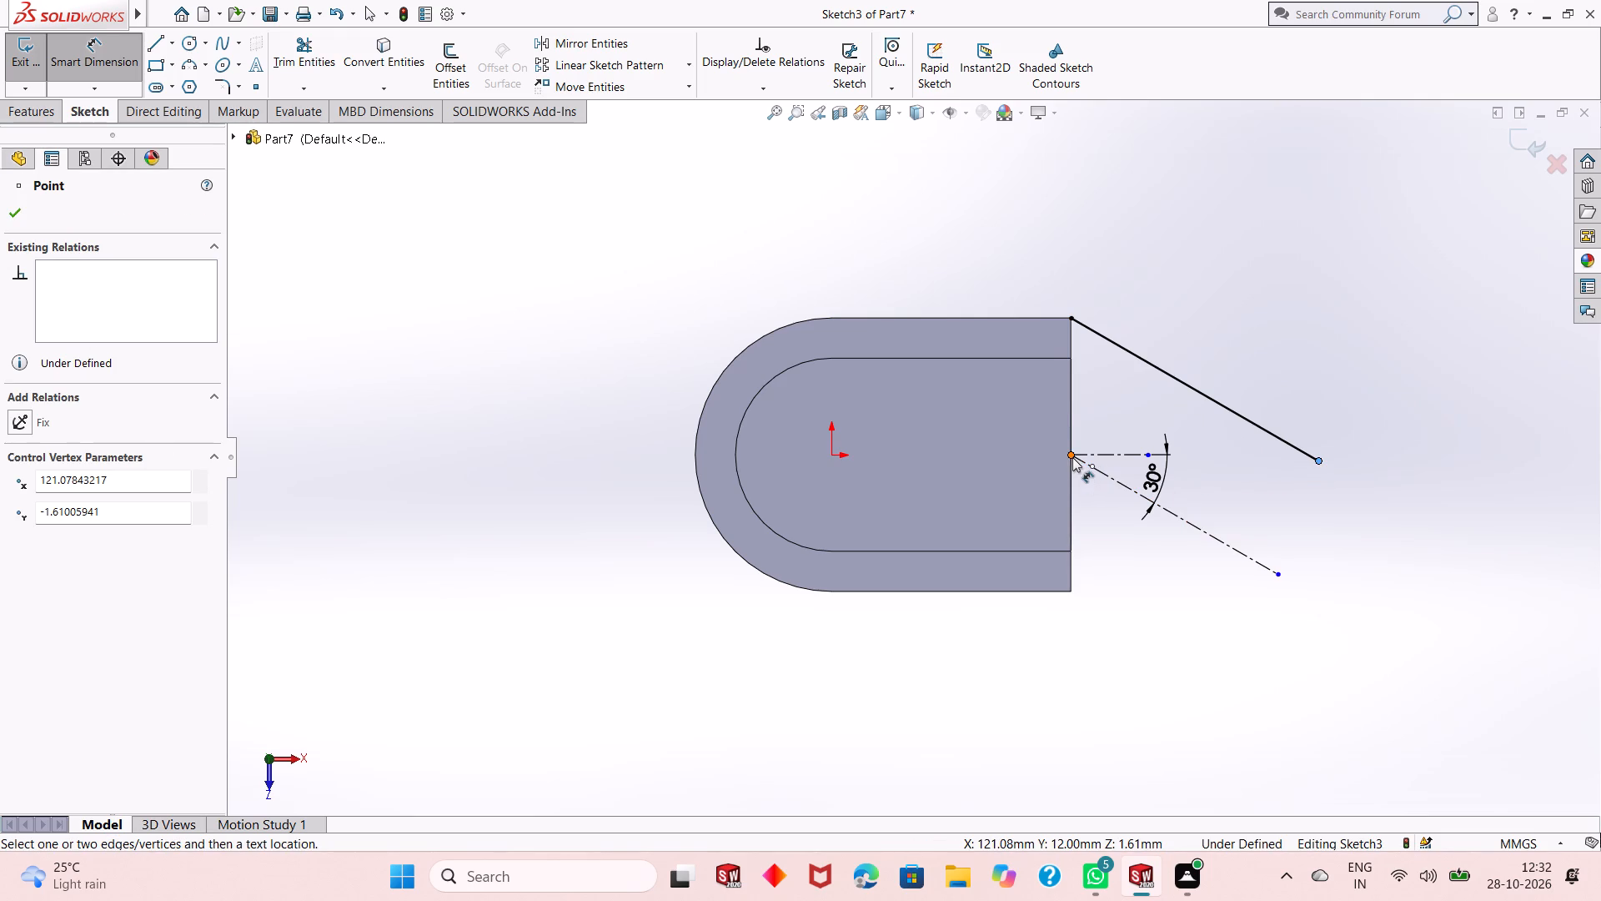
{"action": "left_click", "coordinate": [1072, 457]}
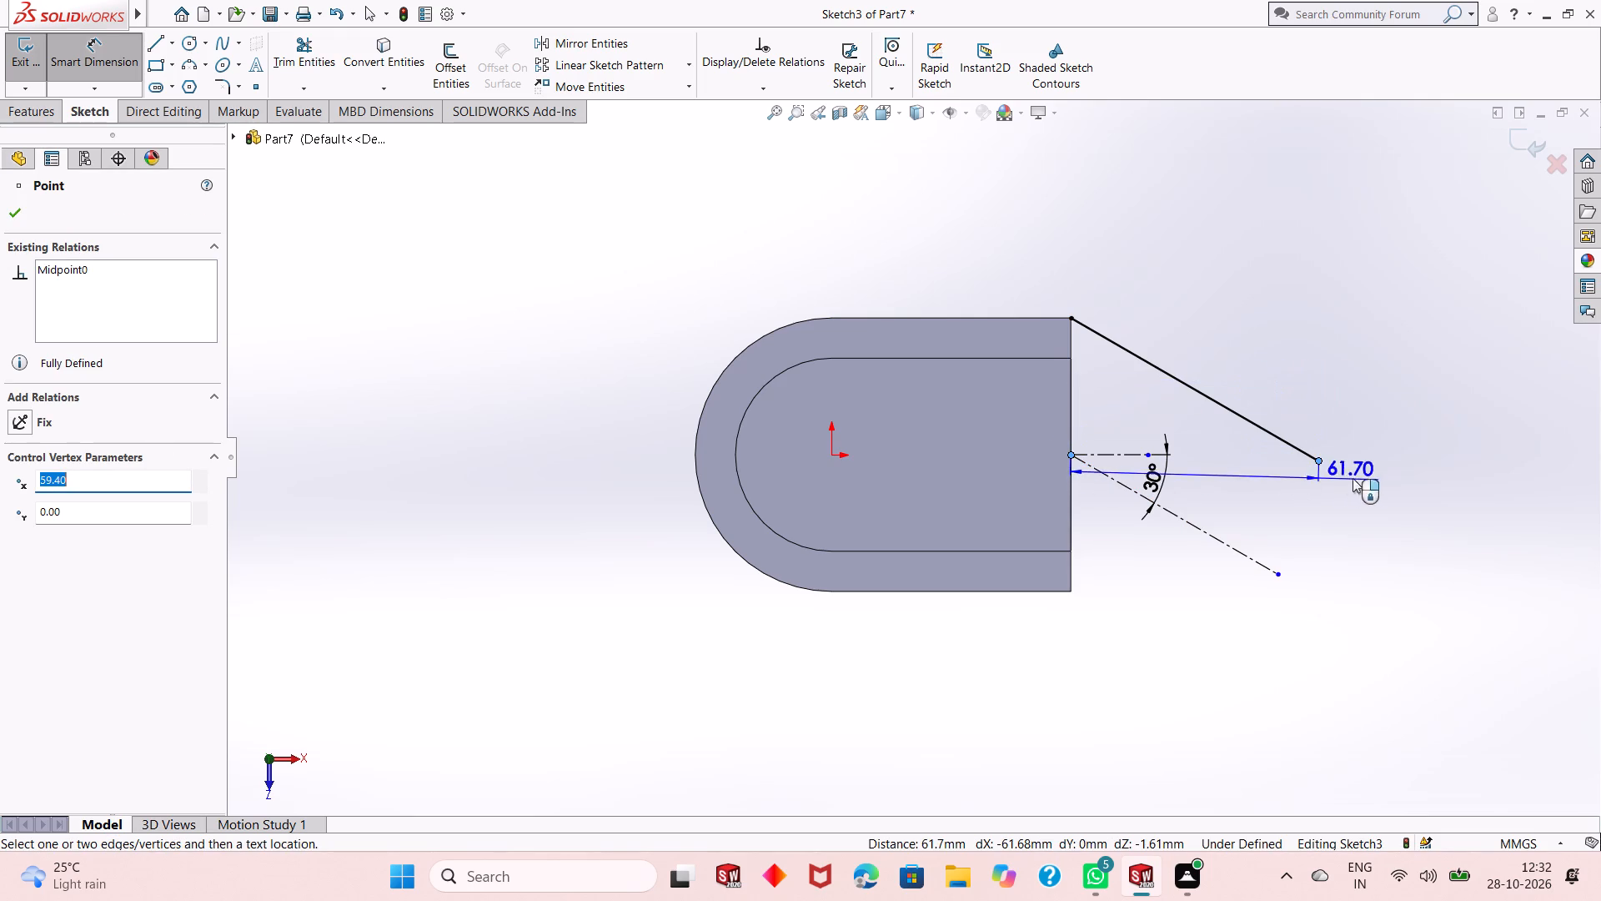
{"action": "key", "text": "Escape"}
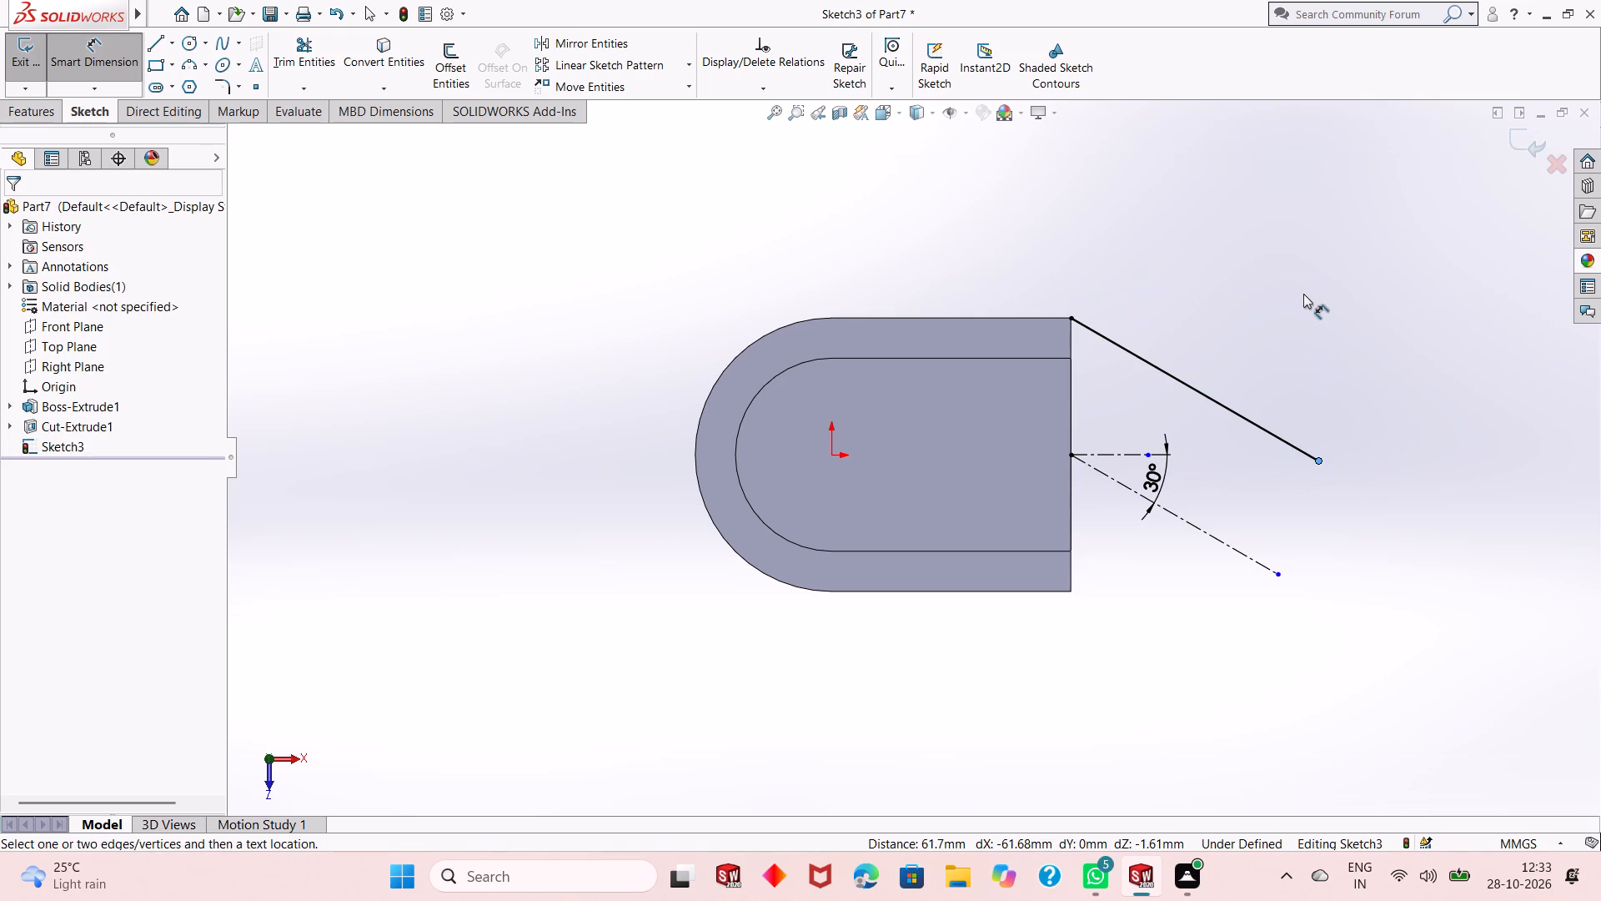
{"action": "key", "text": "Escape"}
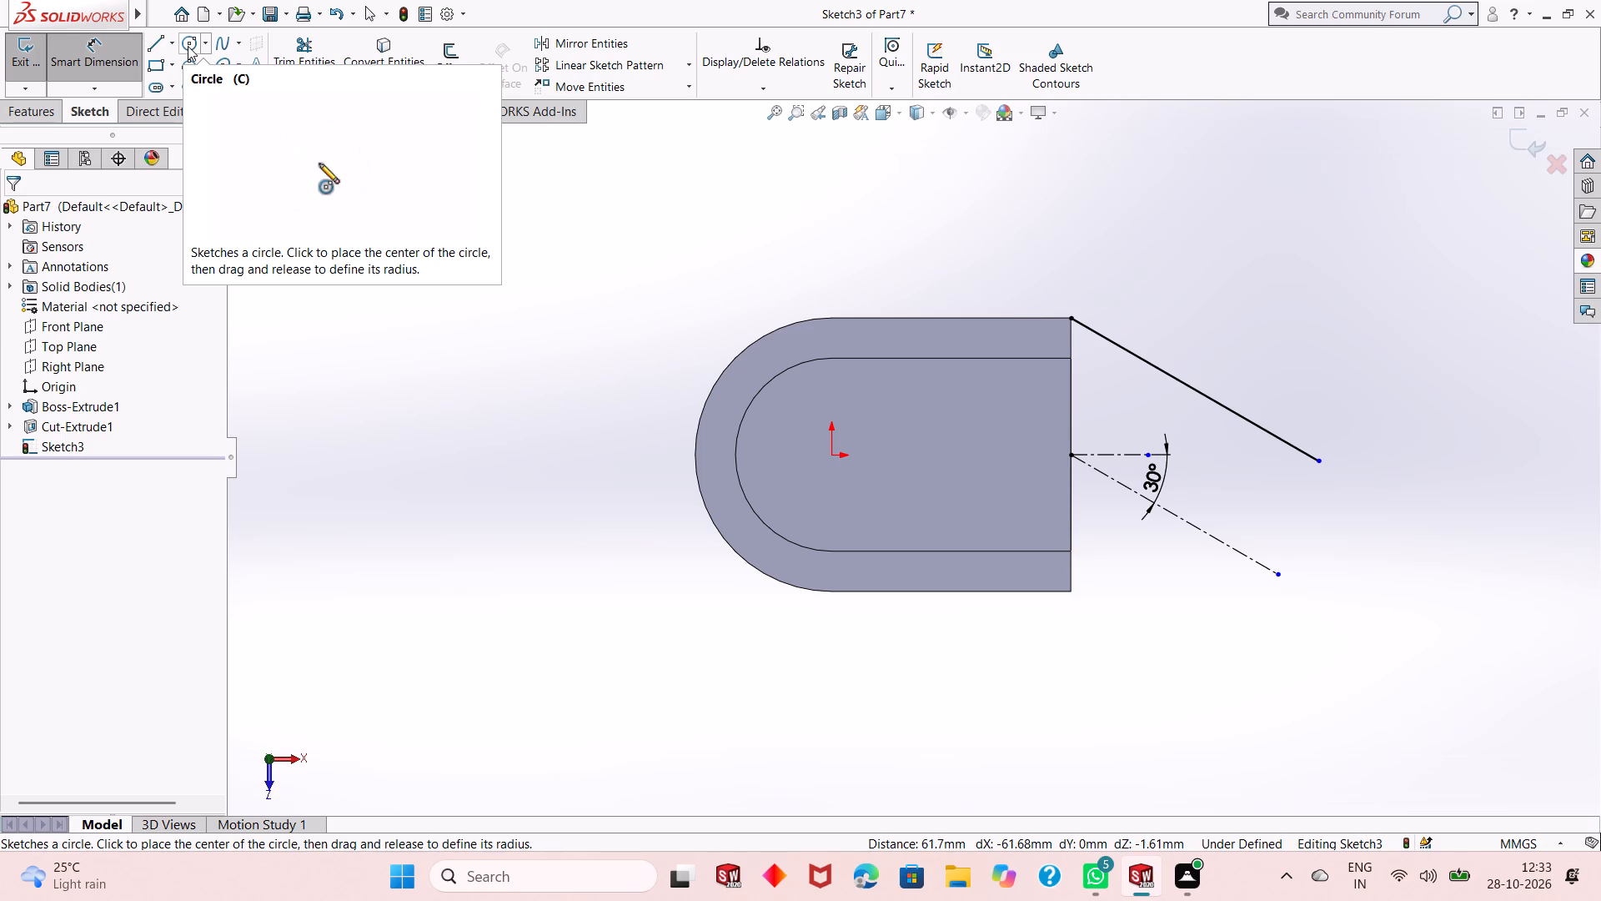
Draw a solid line crossing the upper sloping line and the sloping centerline near their outer ends.
{"action": "left_click", "coordinate": [156, 48]}
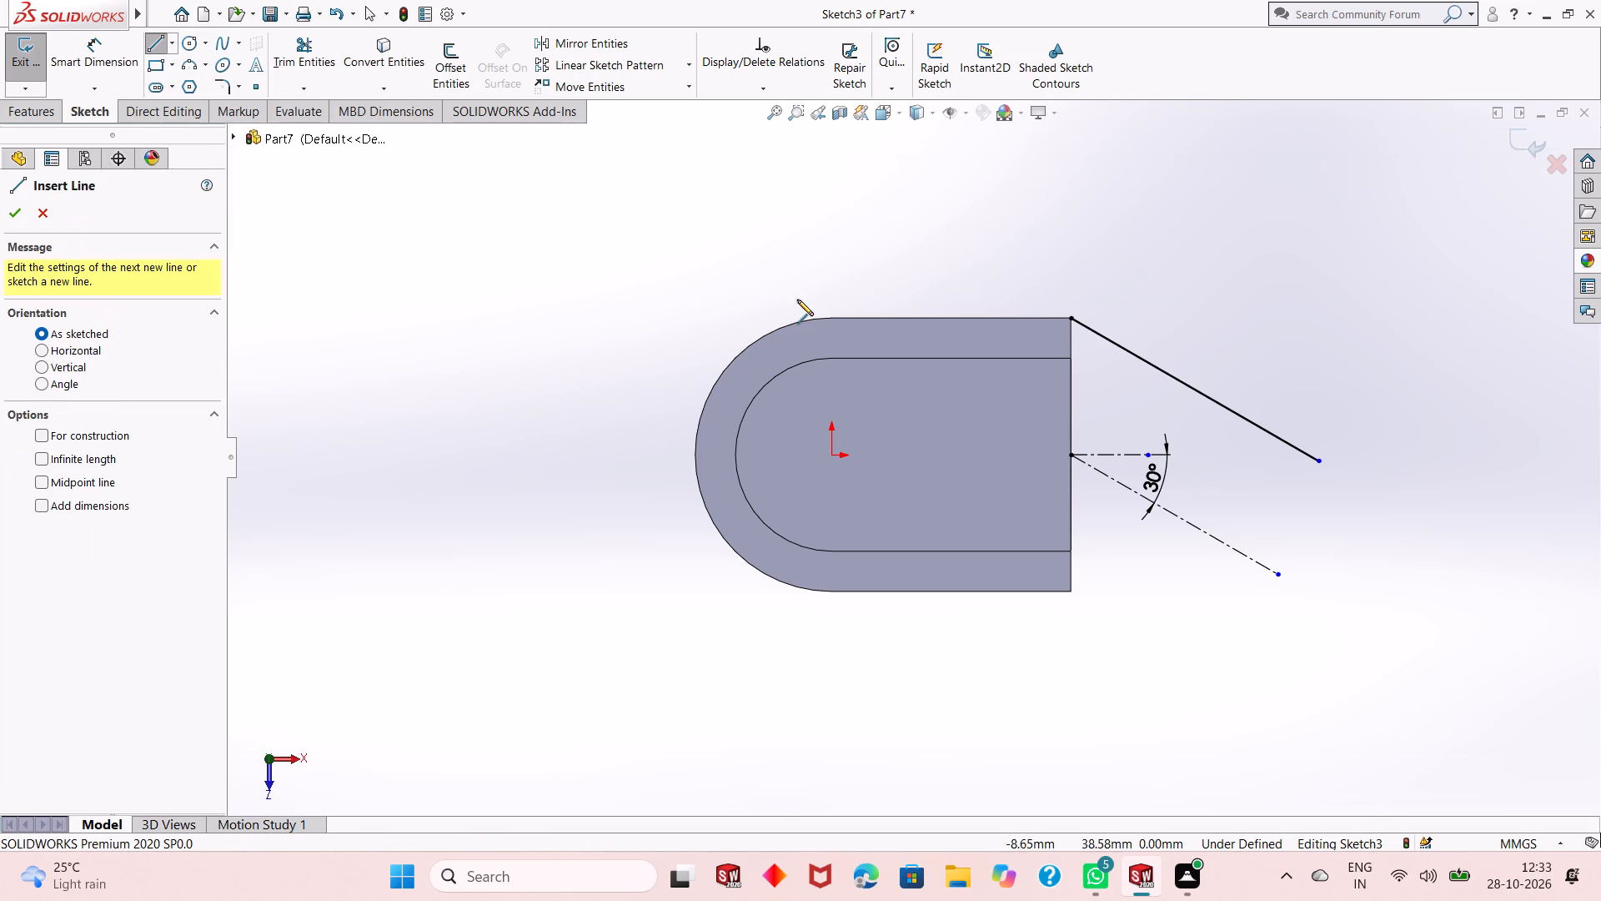
{"action": "left_click", "coordinate": [1302, 401]}
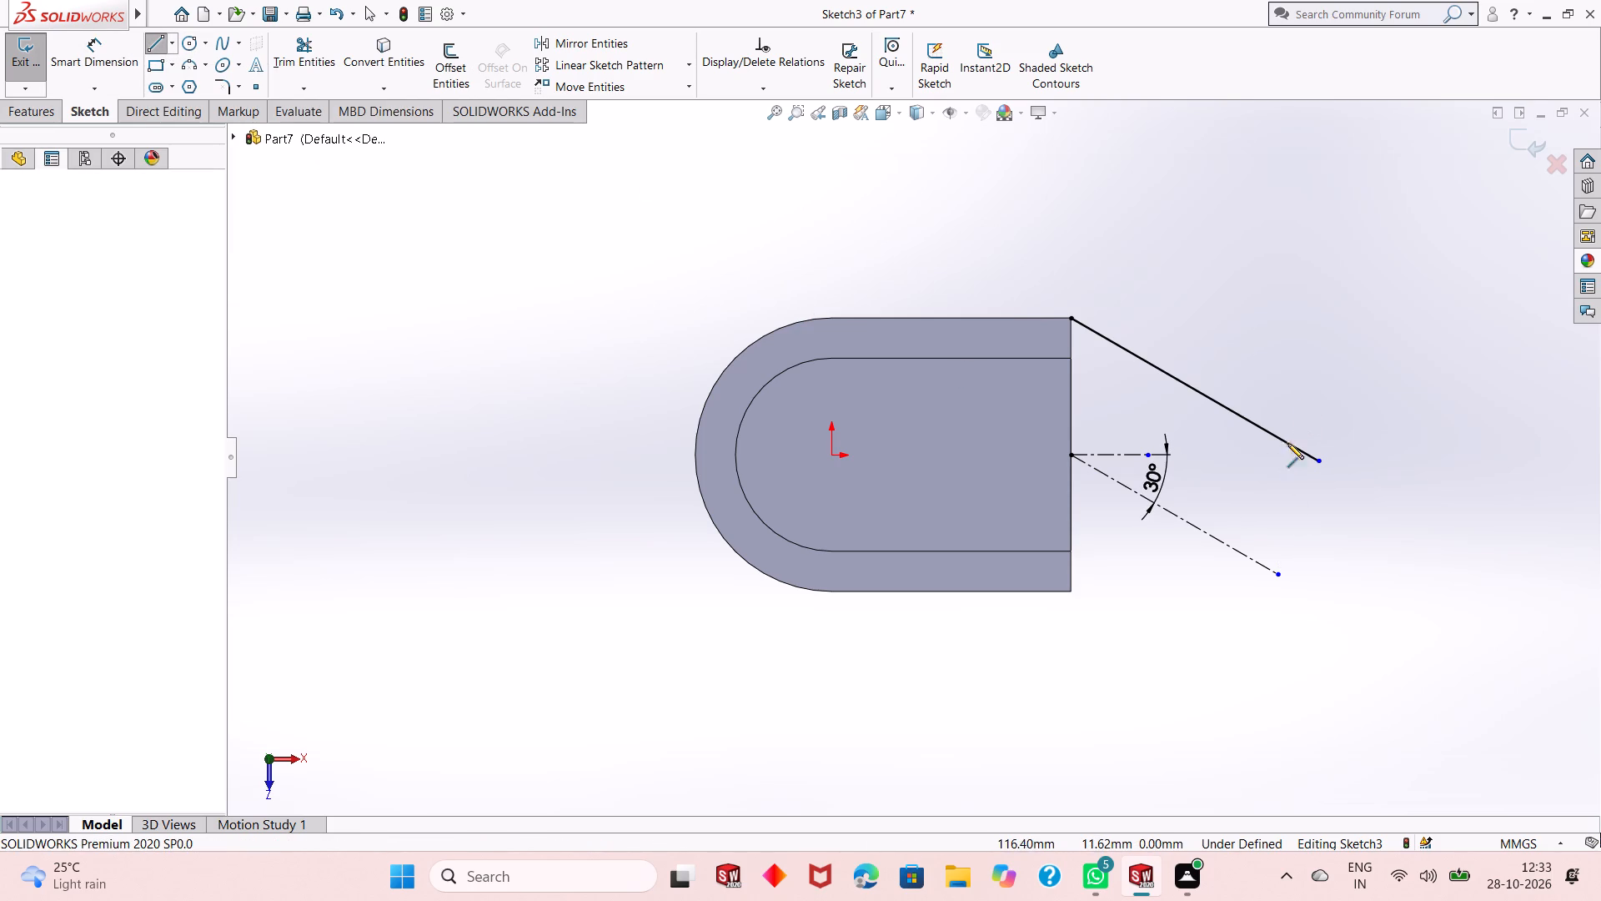
{"action": "left_click", "coordinate": [1217, 614]}
{"action": "key", "text": "Escape"}
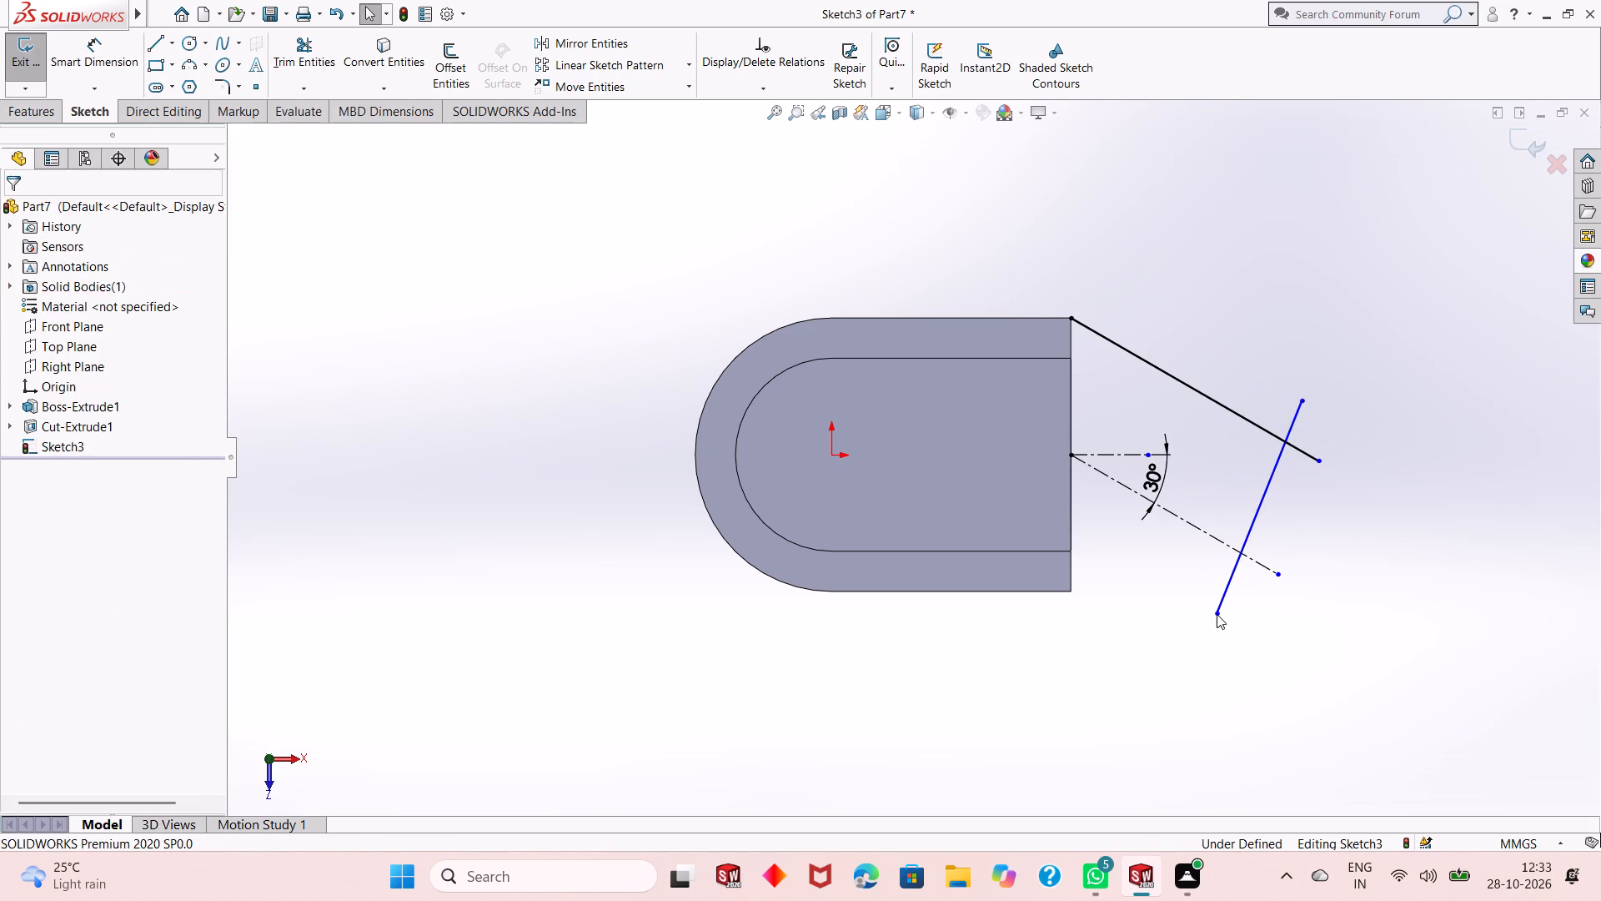
{"action": "key", "text": "Escape"}
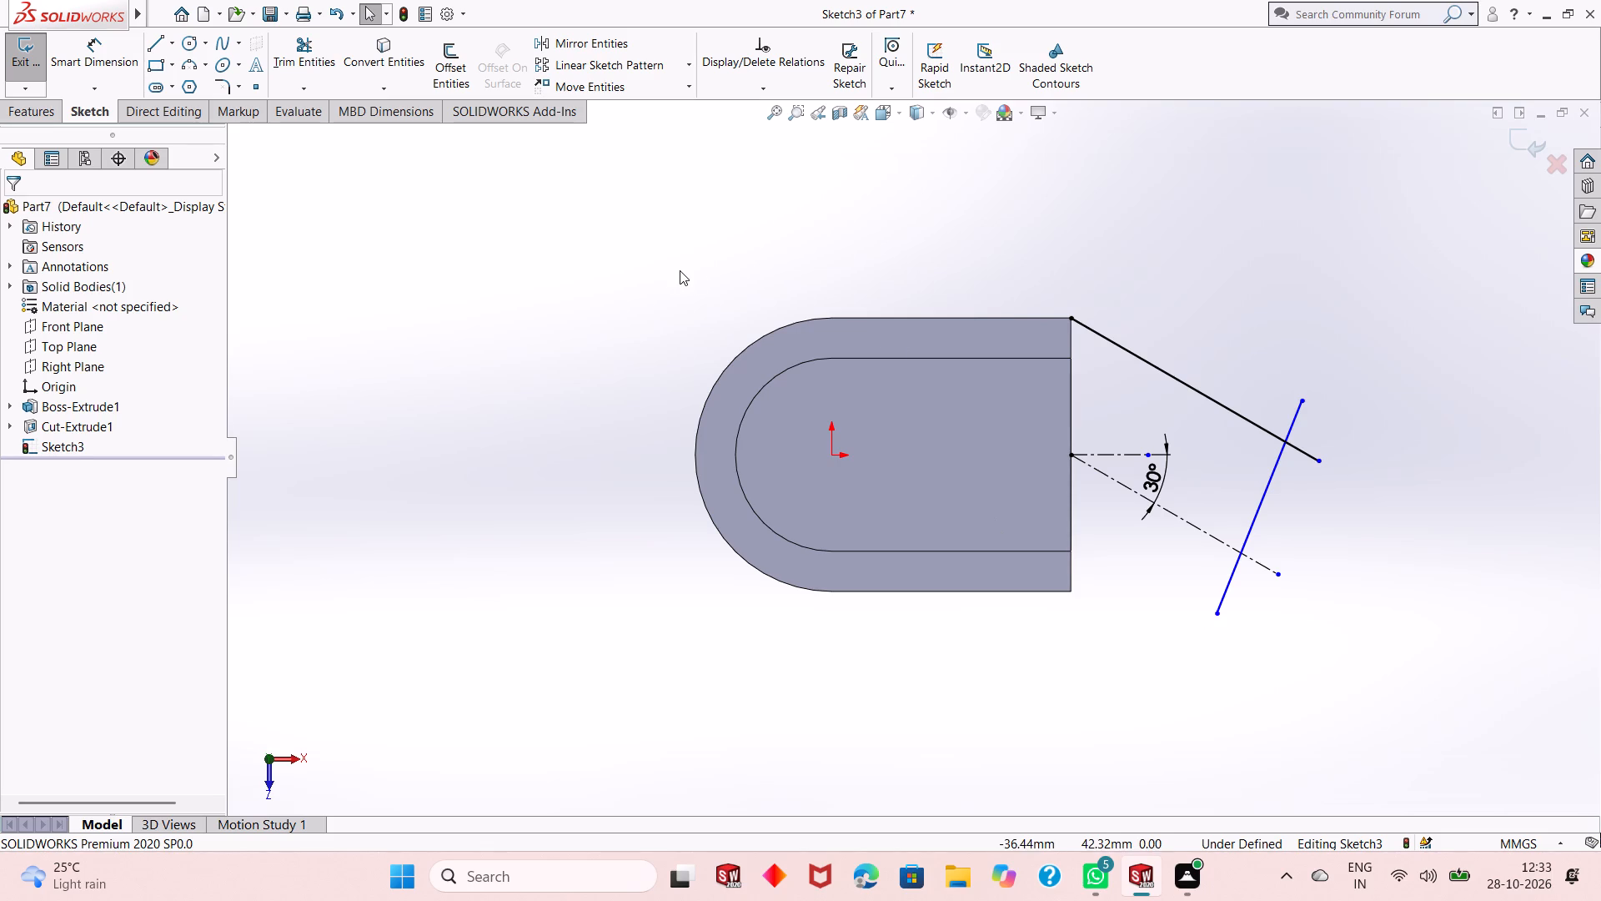
Make the crossing line perpendicular to the upper solid sloping line.
{"action": "left_click", "coordinate": [1270, 493]}
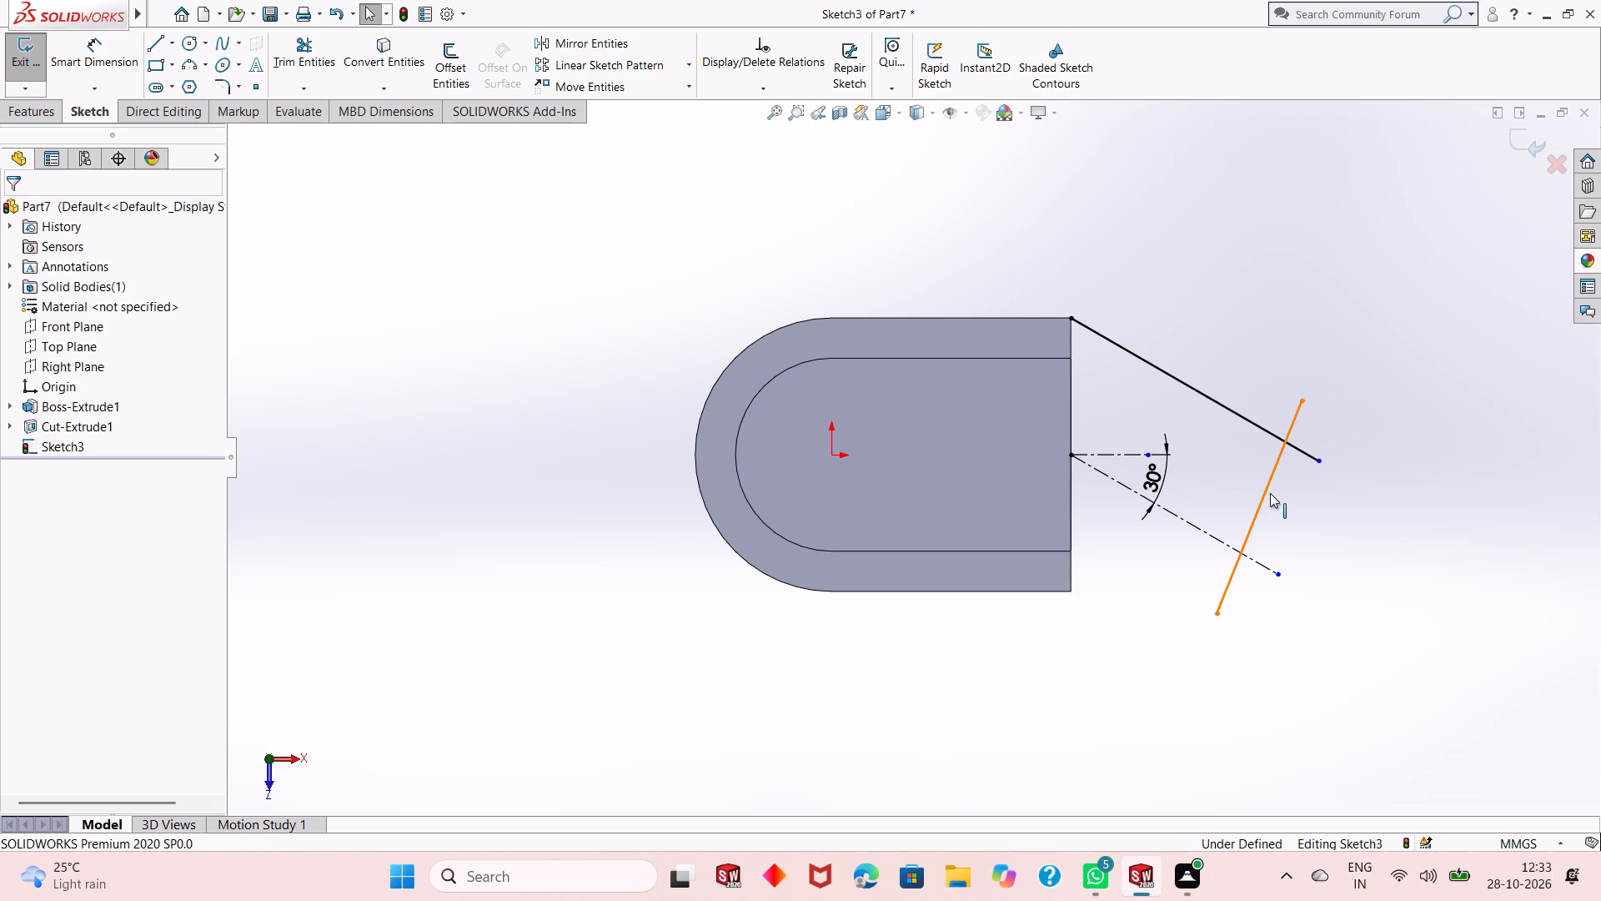
{"action": "left_click", "coordinate": [1247, 424], "text": "ctrl"}
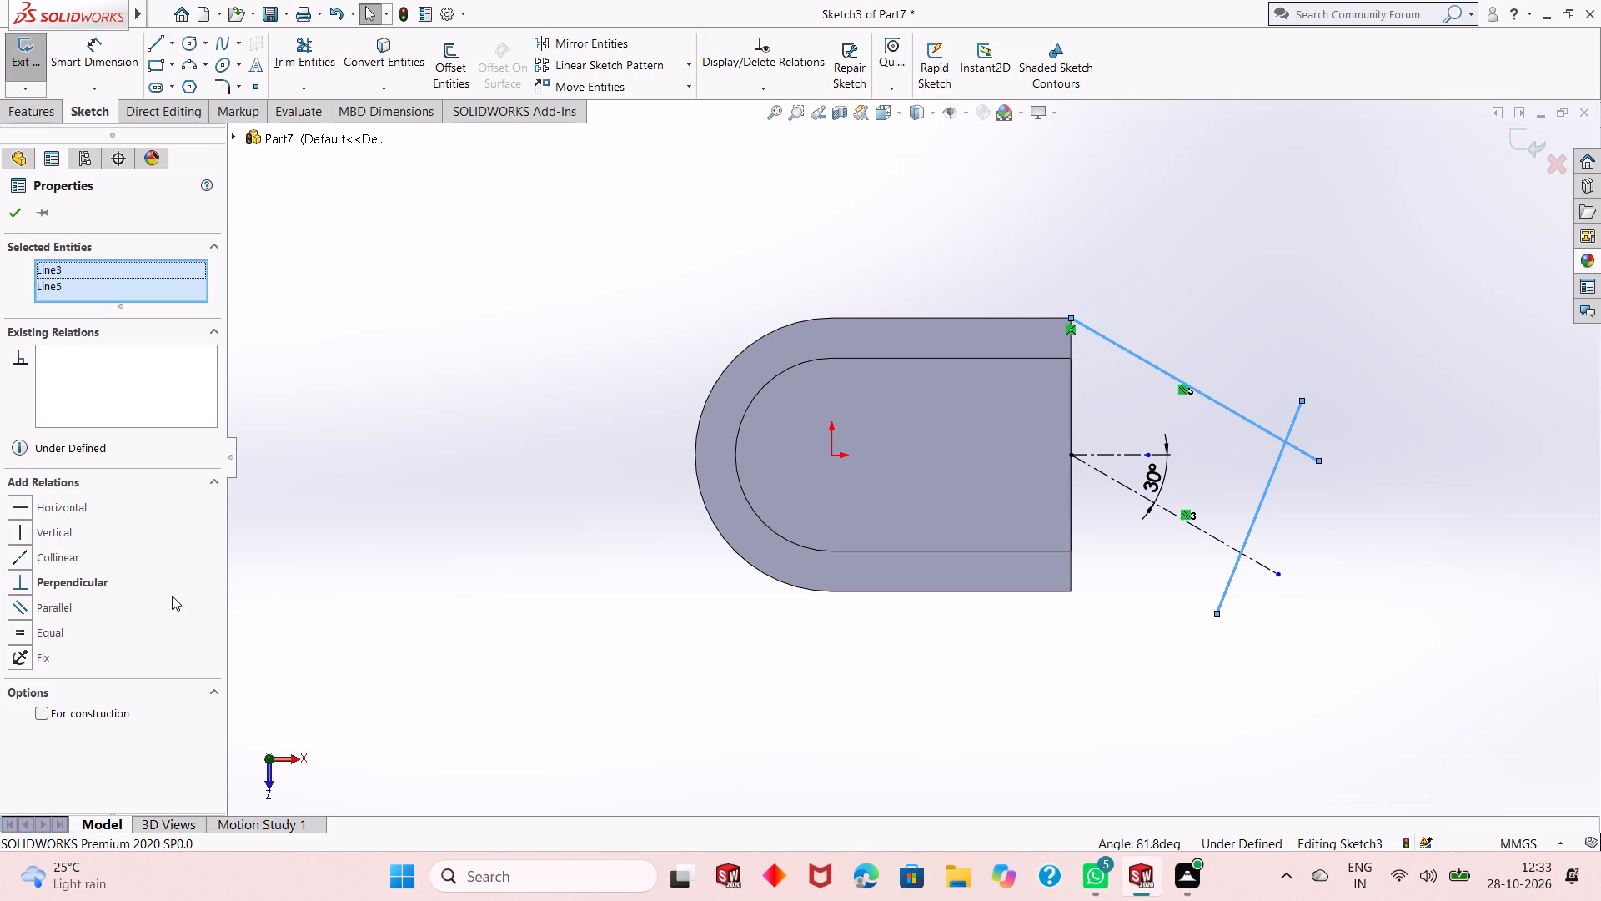
{"action": "left_click", "coordinate": [28, 586]}
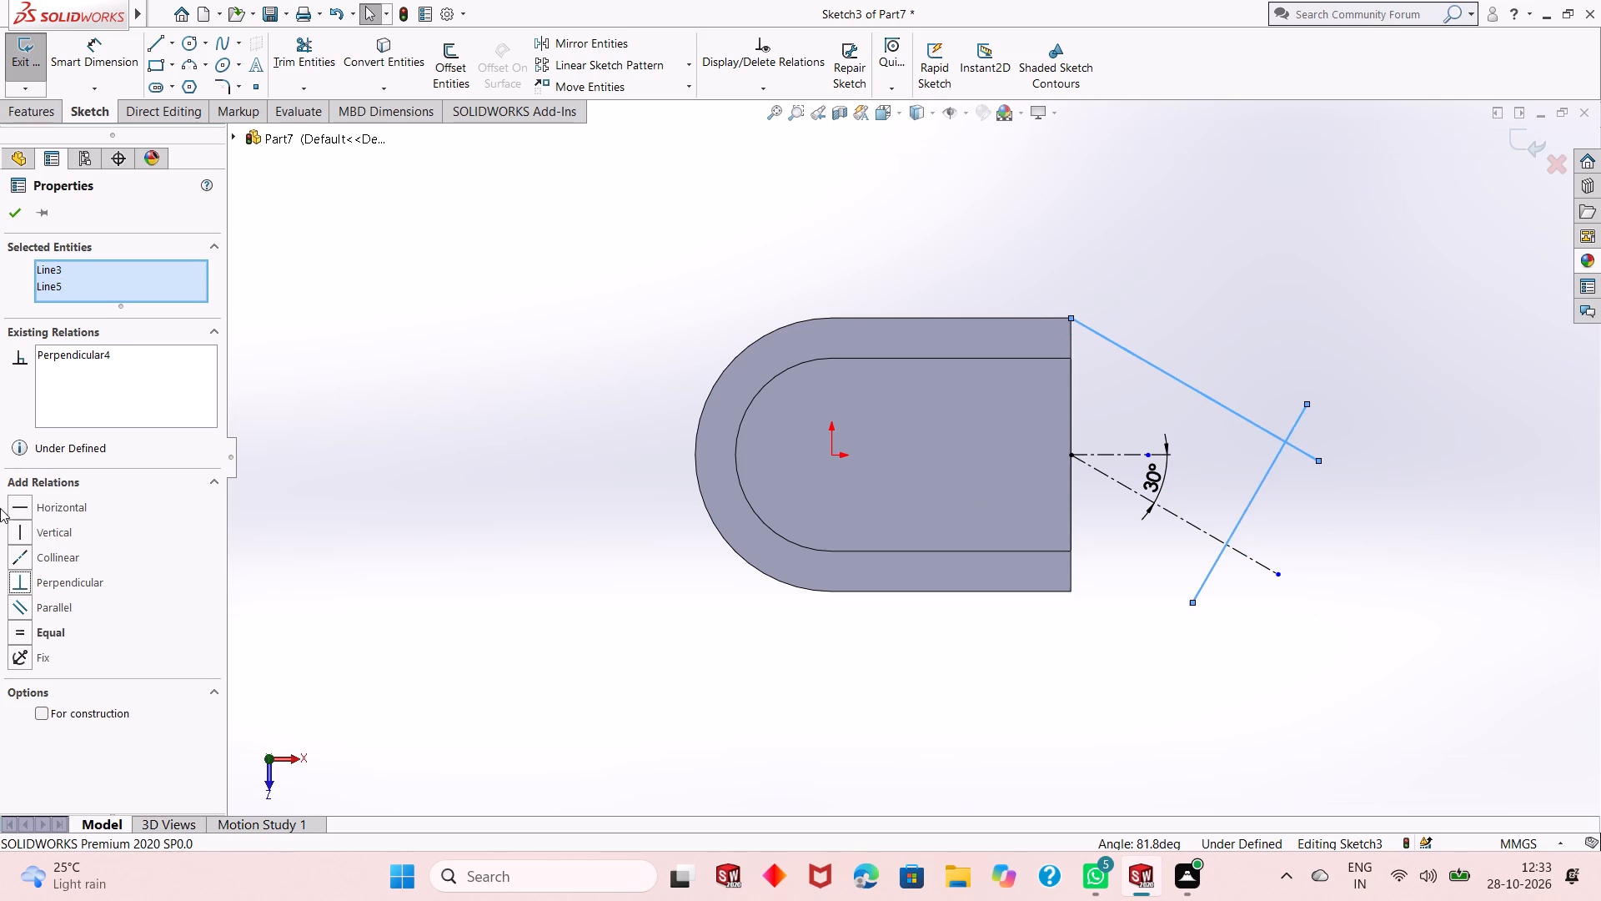
{"action": "left_click", "coordinate": [15, 225]}
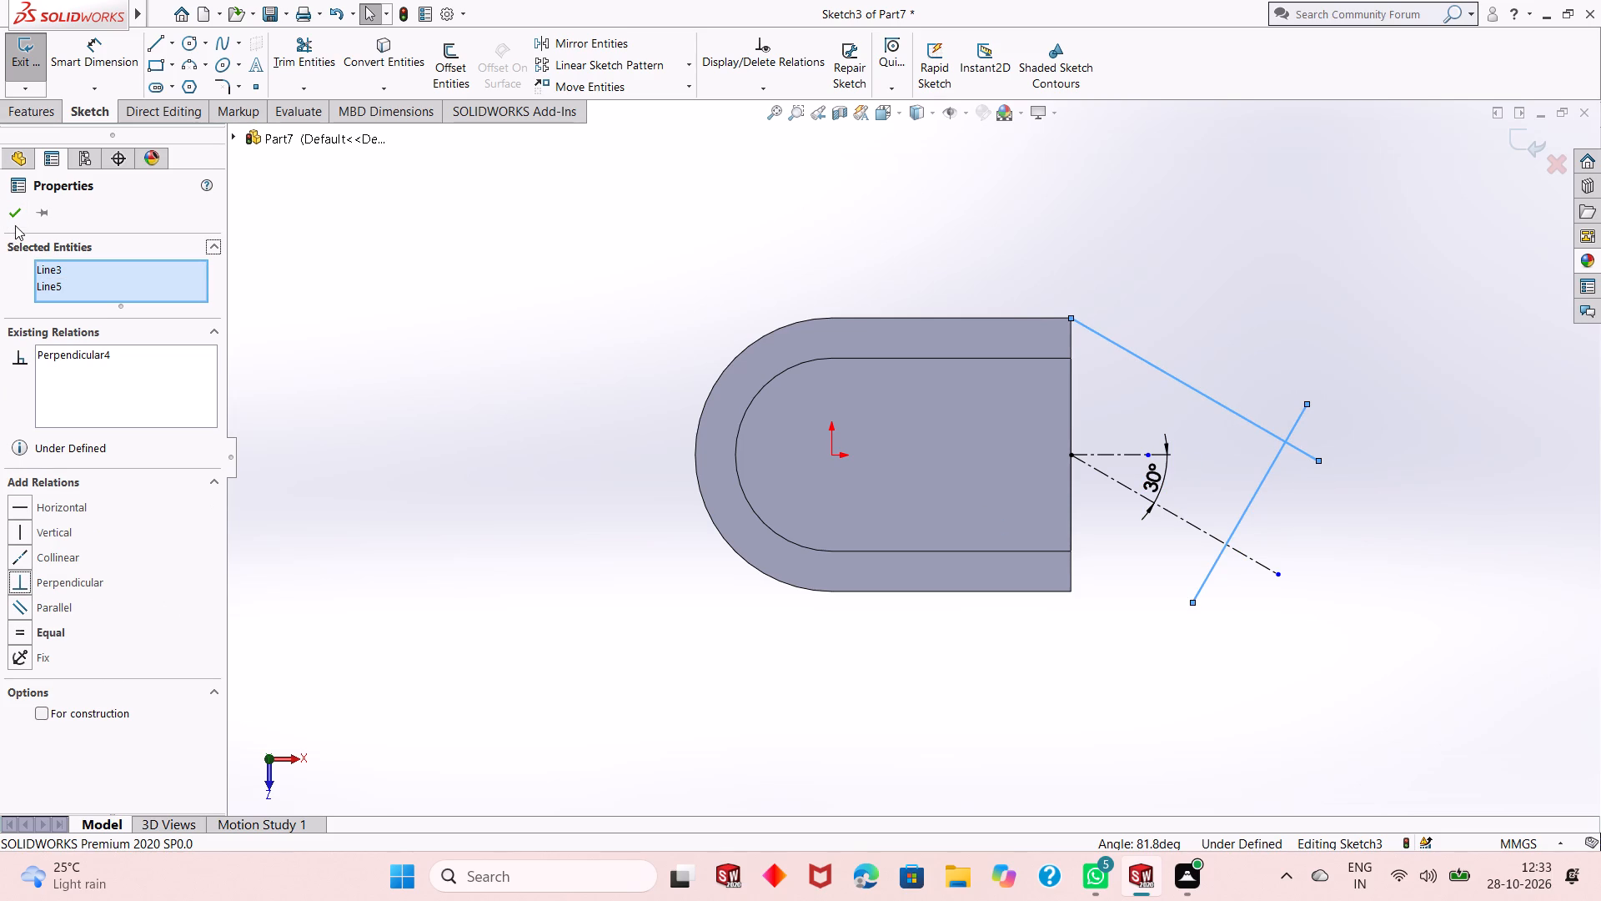
{"action": "left_click", "coordinate": [15, 207]}
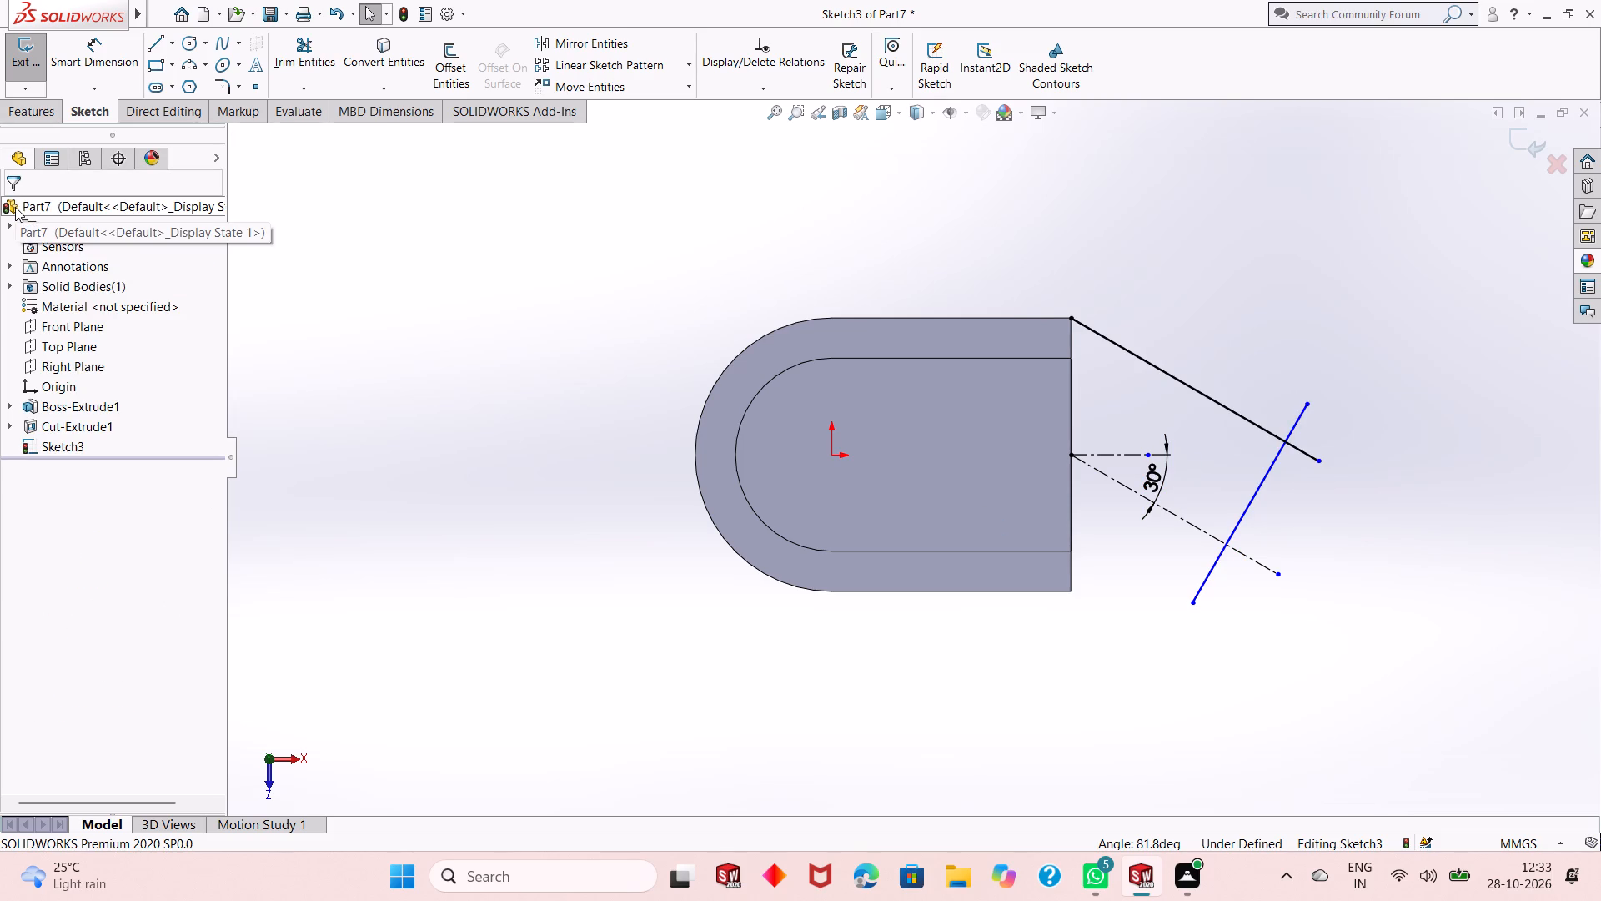
Draw a solid line about 34 mm long from the straight end's lower corner, sloping down and away from the block.
{"action": "left_click", "coordinate": [146, 43]}
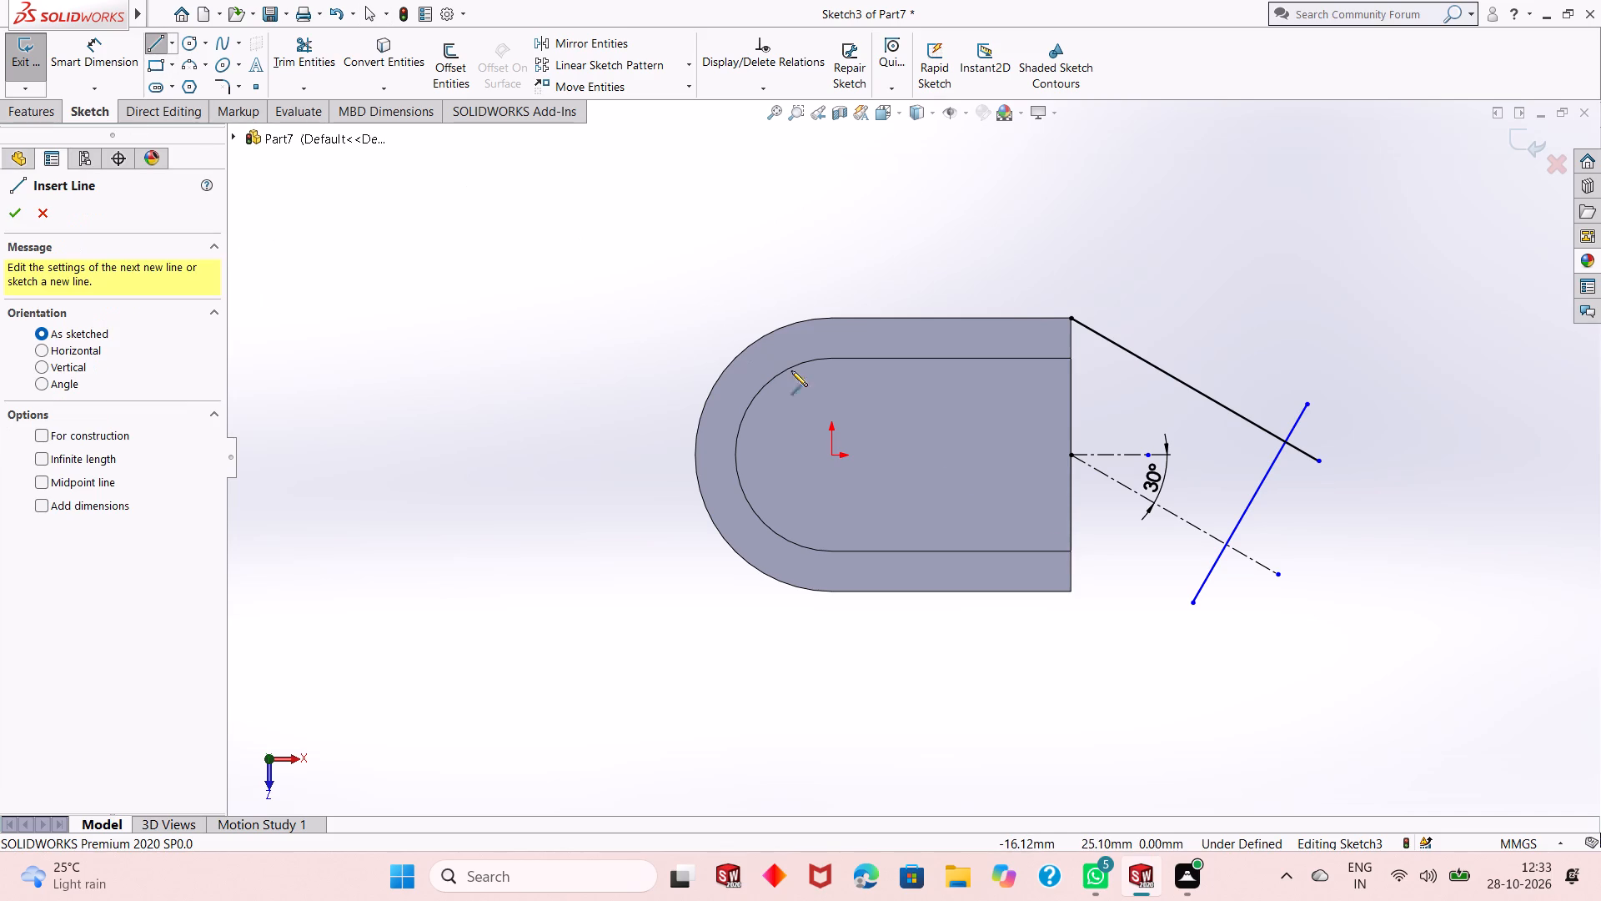
{"action": "left_click", "coordinate": [1072, 590]}
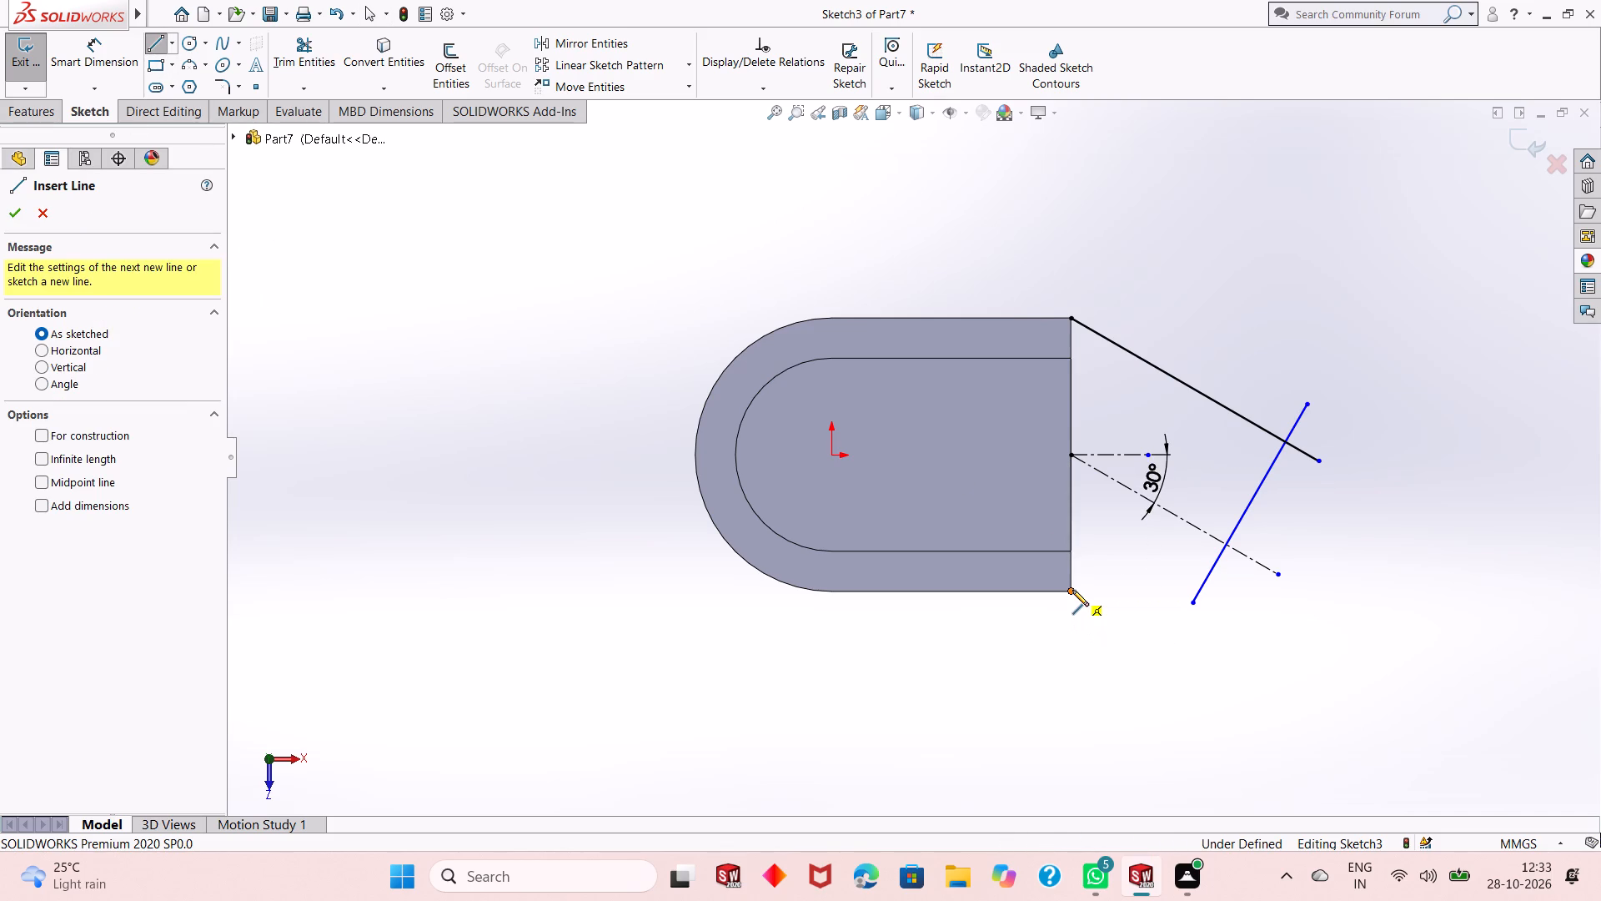
{"action": "left_click", "coordinate": [1185, 669]}
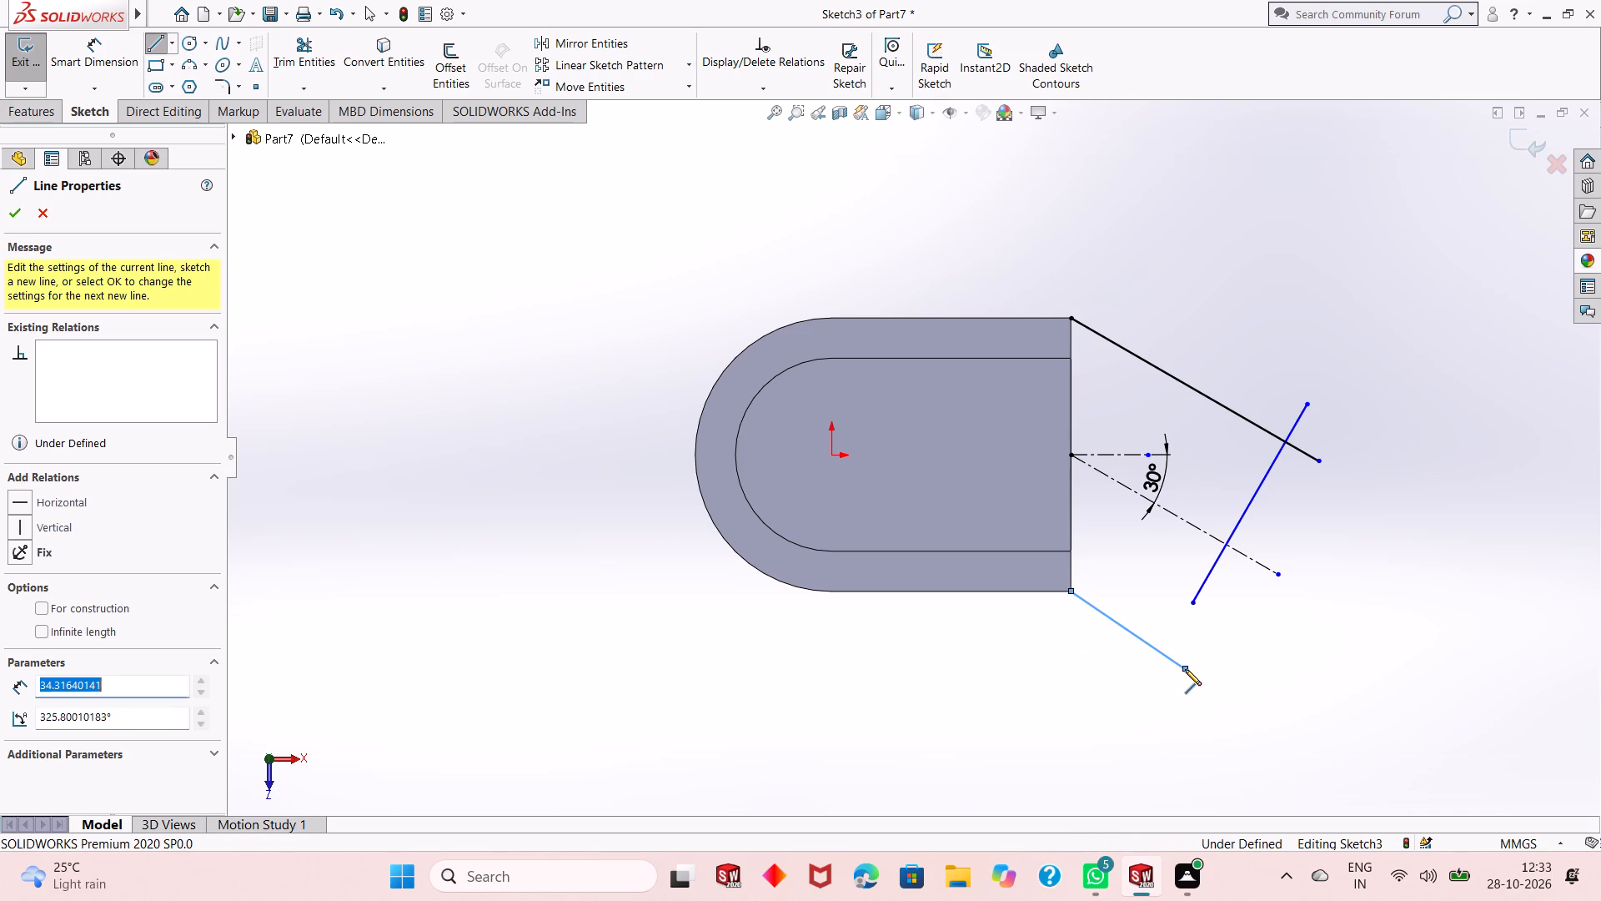
{"action": "key", "text": "Return"}
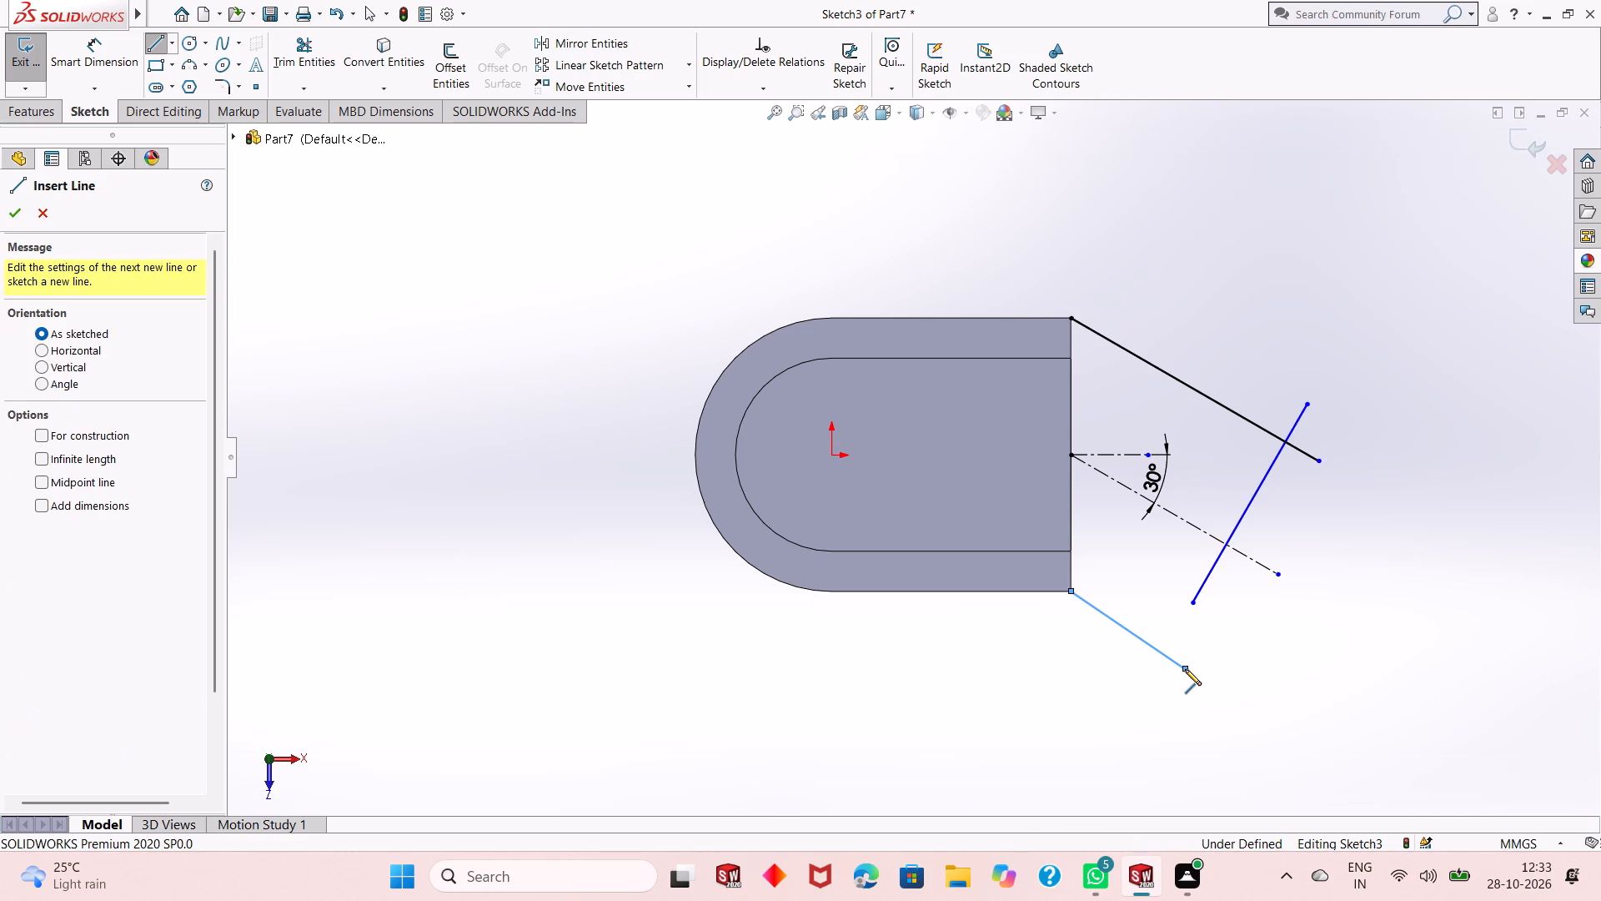
{"action": "key", "text": "Return"}
{"action": "left_click", "coordinate": [18, 223]}
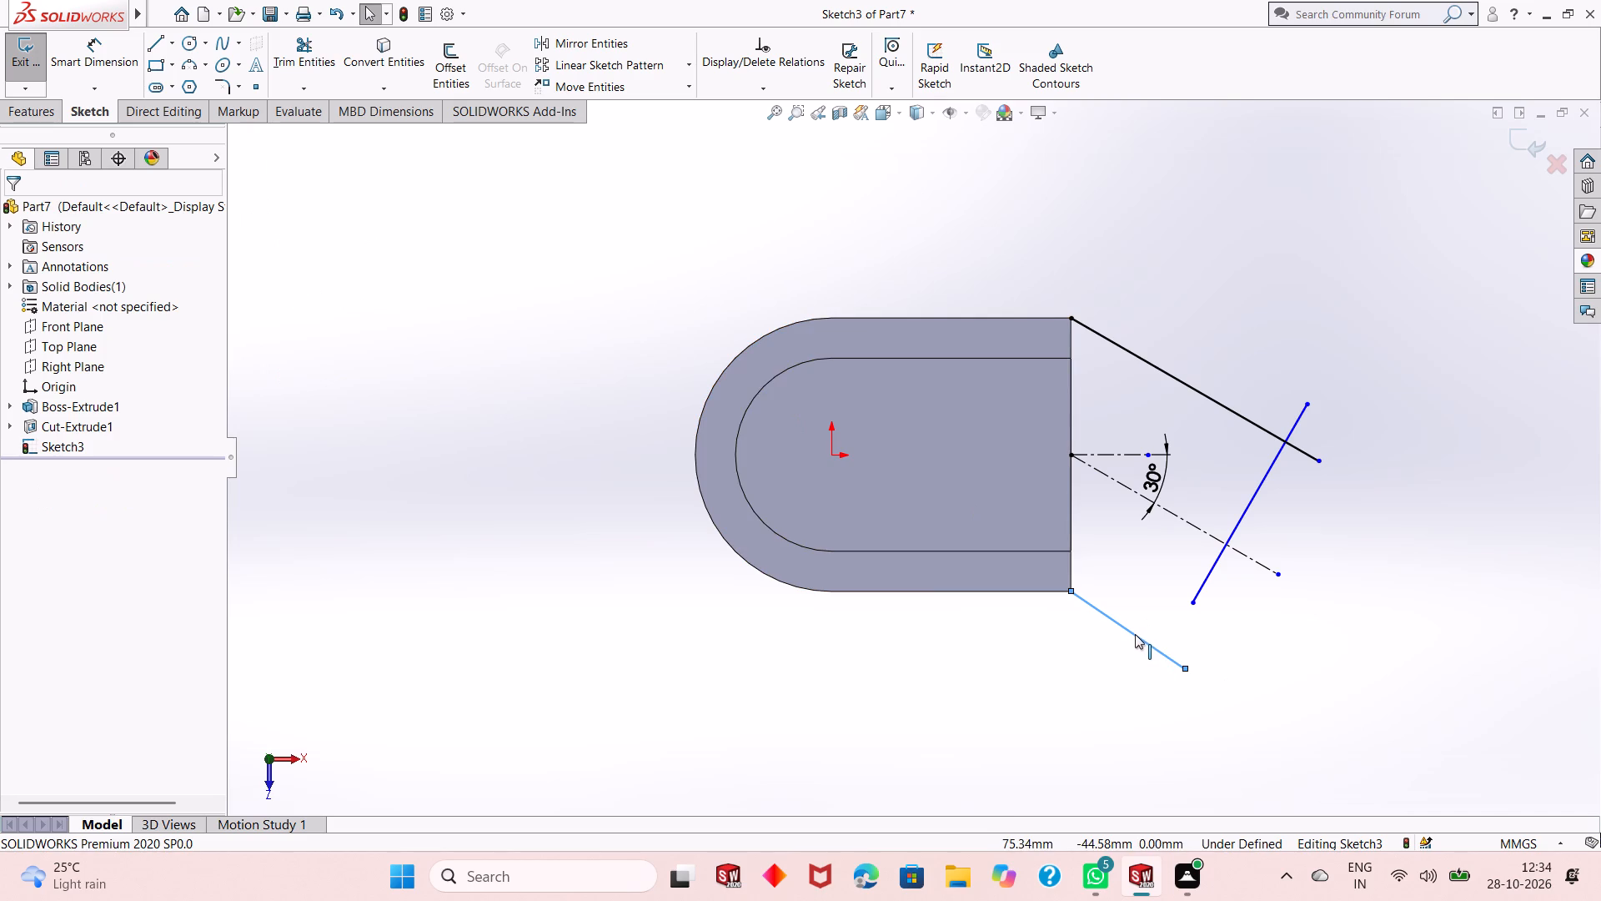
Make the lower solid sloping line parallel to the sloping centerline.
{"action": "left_click", "coordinate": [1135, 634]}
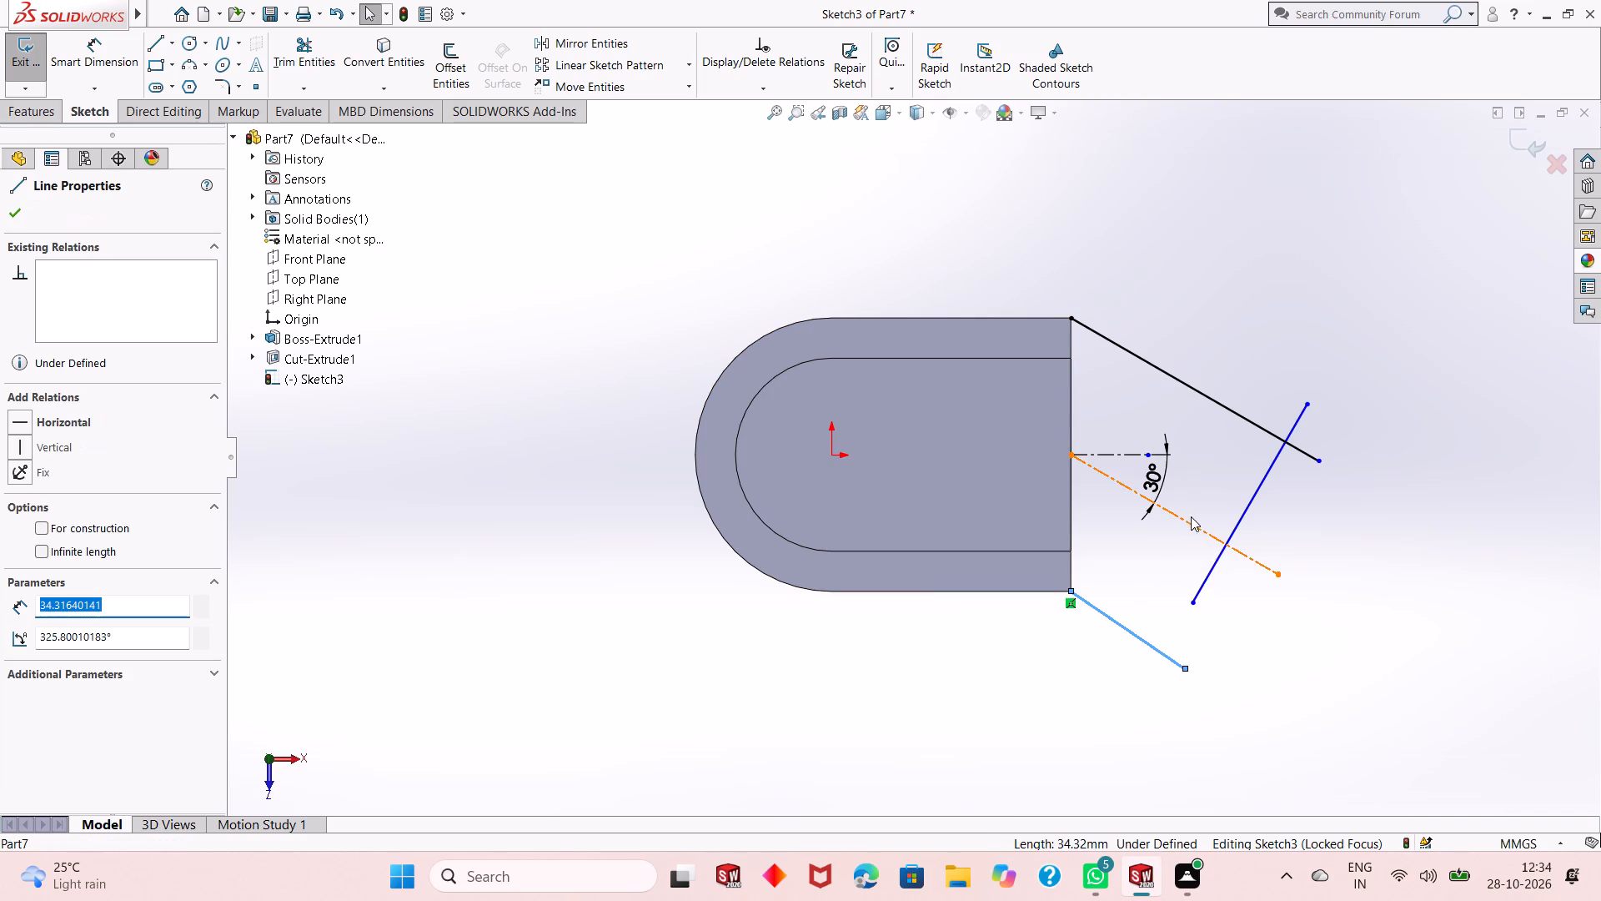
{"action": "left_click", "coordinate": [1197, 524], "text": "ctrl"}
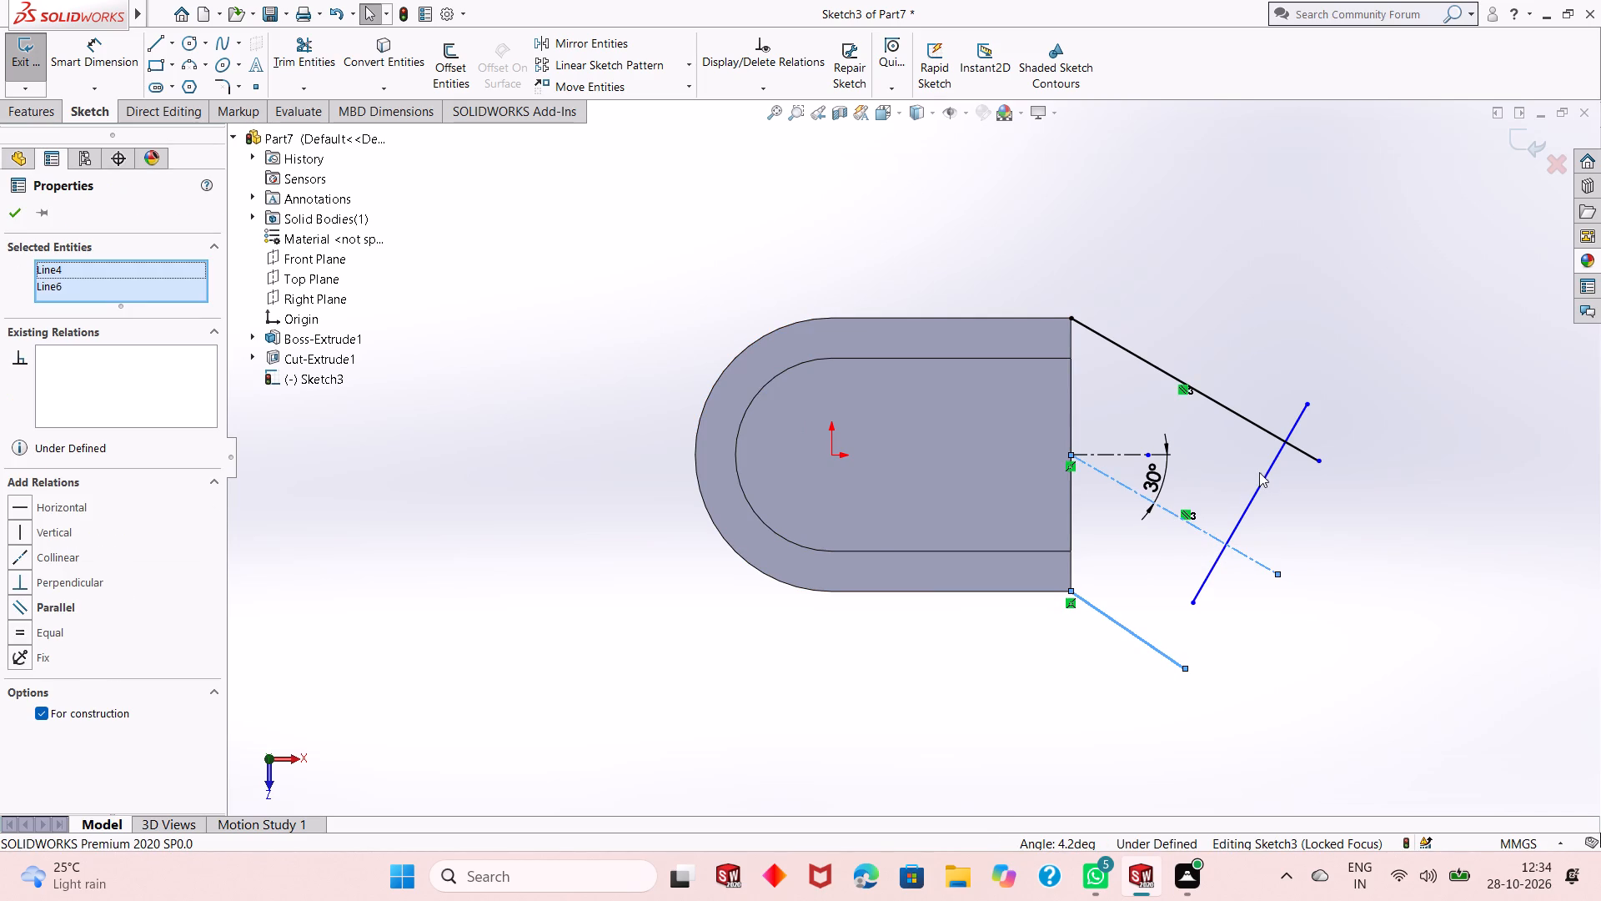
{"action": "left_click", "coordinate": [53, 602]}
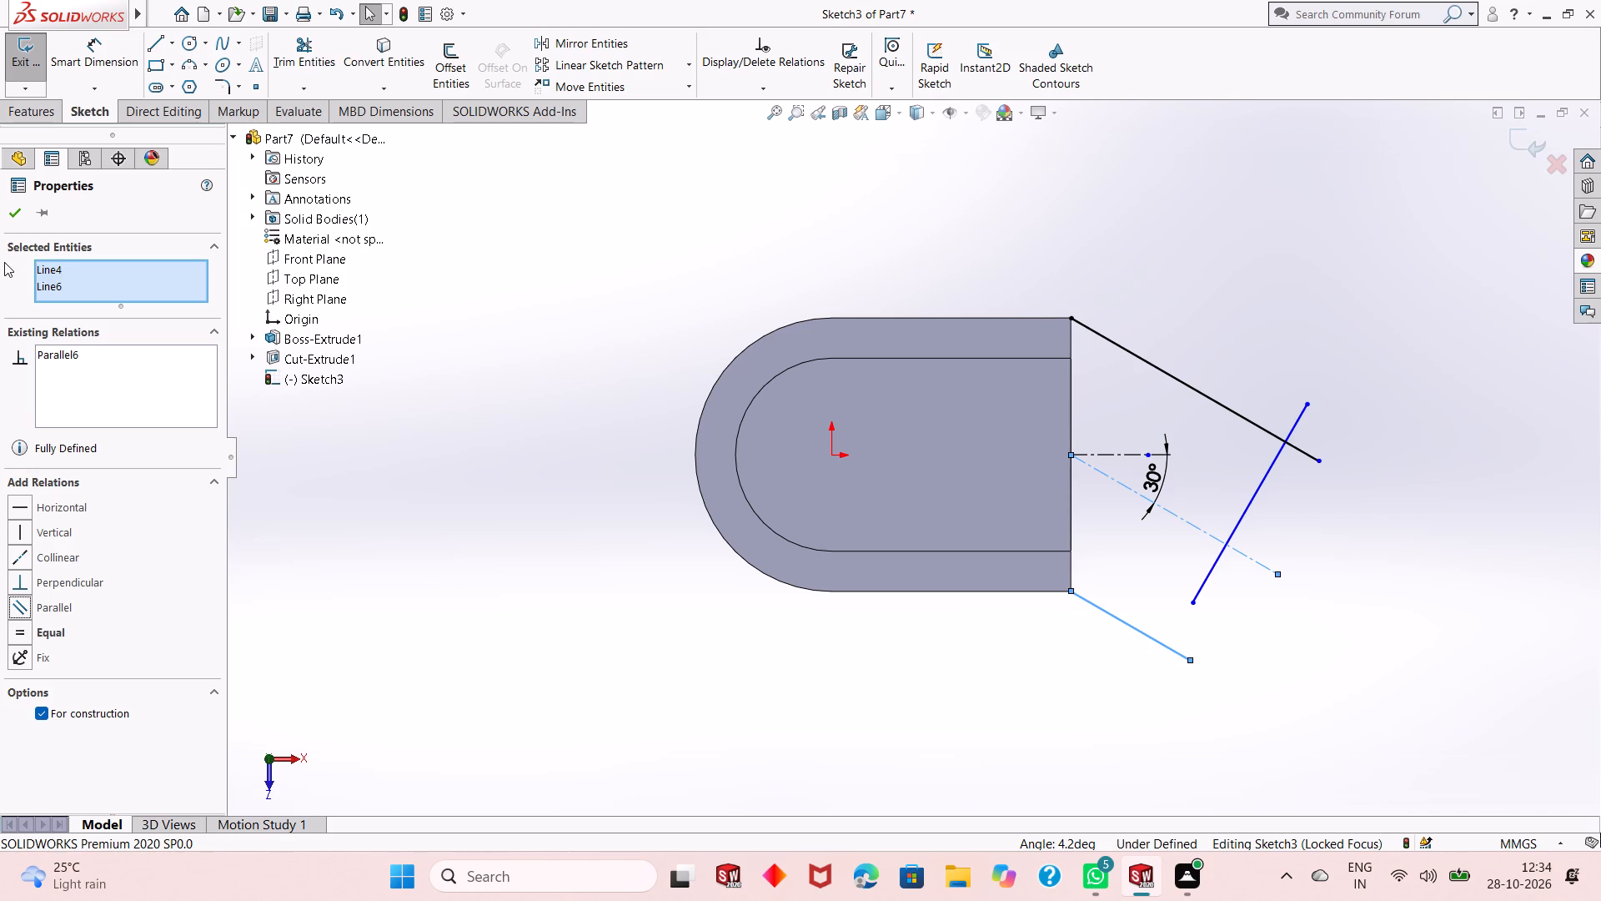
{"action": "left_click", "coordinate": [12, 223]}
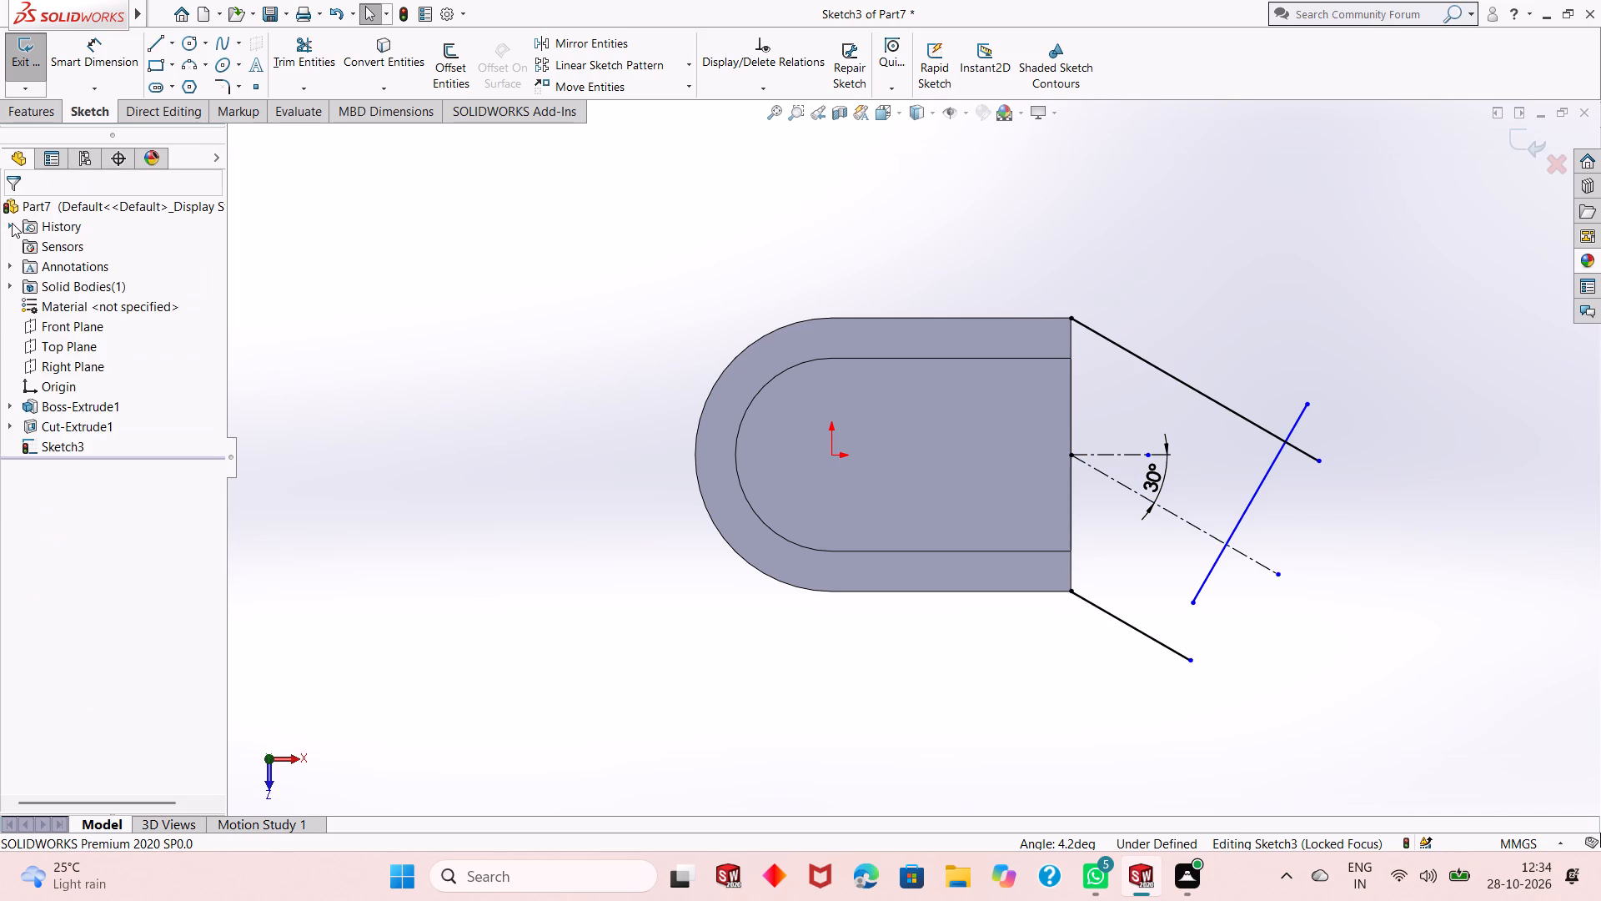
Dimension the crossing line at 56 mm from the midpoint of the block's straight end.
{"action": "left_click", "coordinate": [83, 68]}
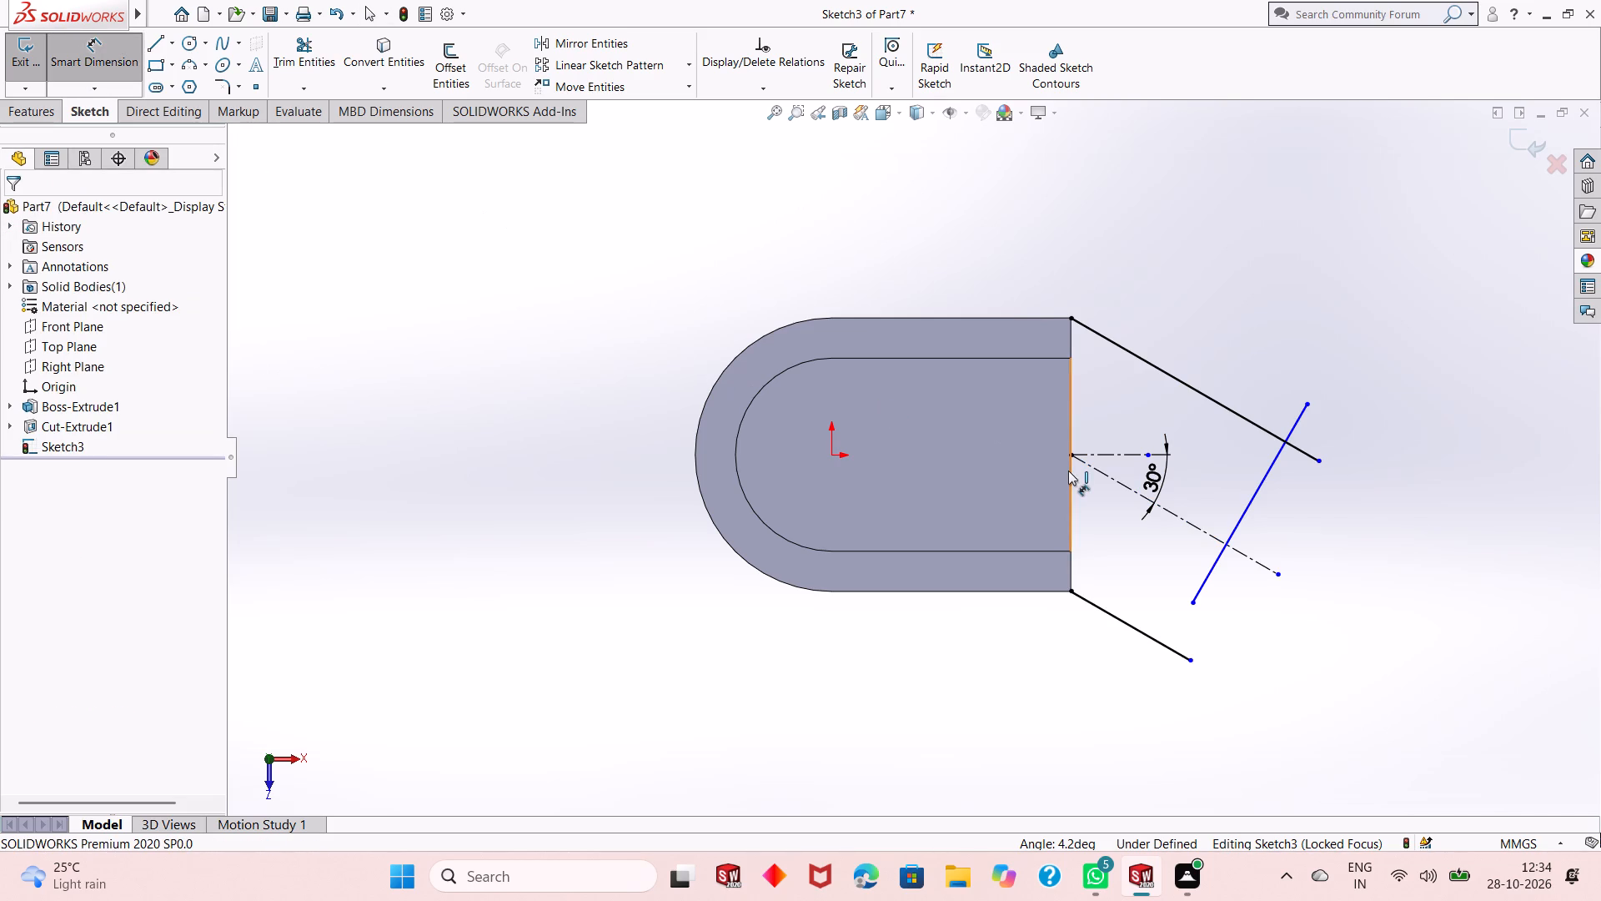
{"action": "left_click", "coordinate": [1072, 454]}
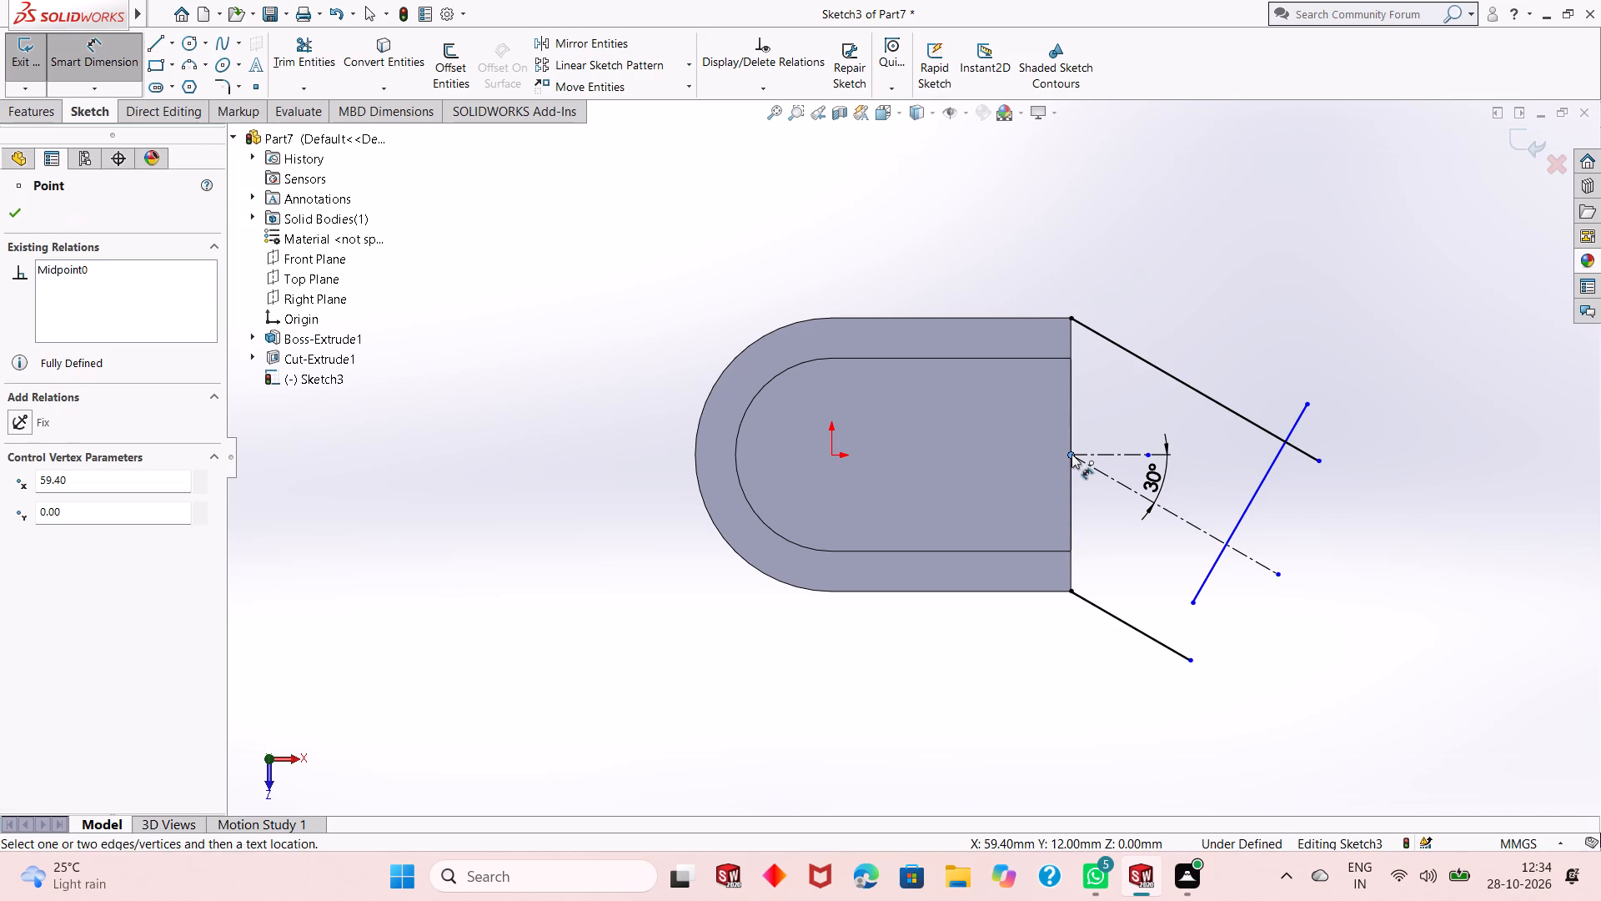
{"action": "left_click", "coordinate": [1192, 602]}
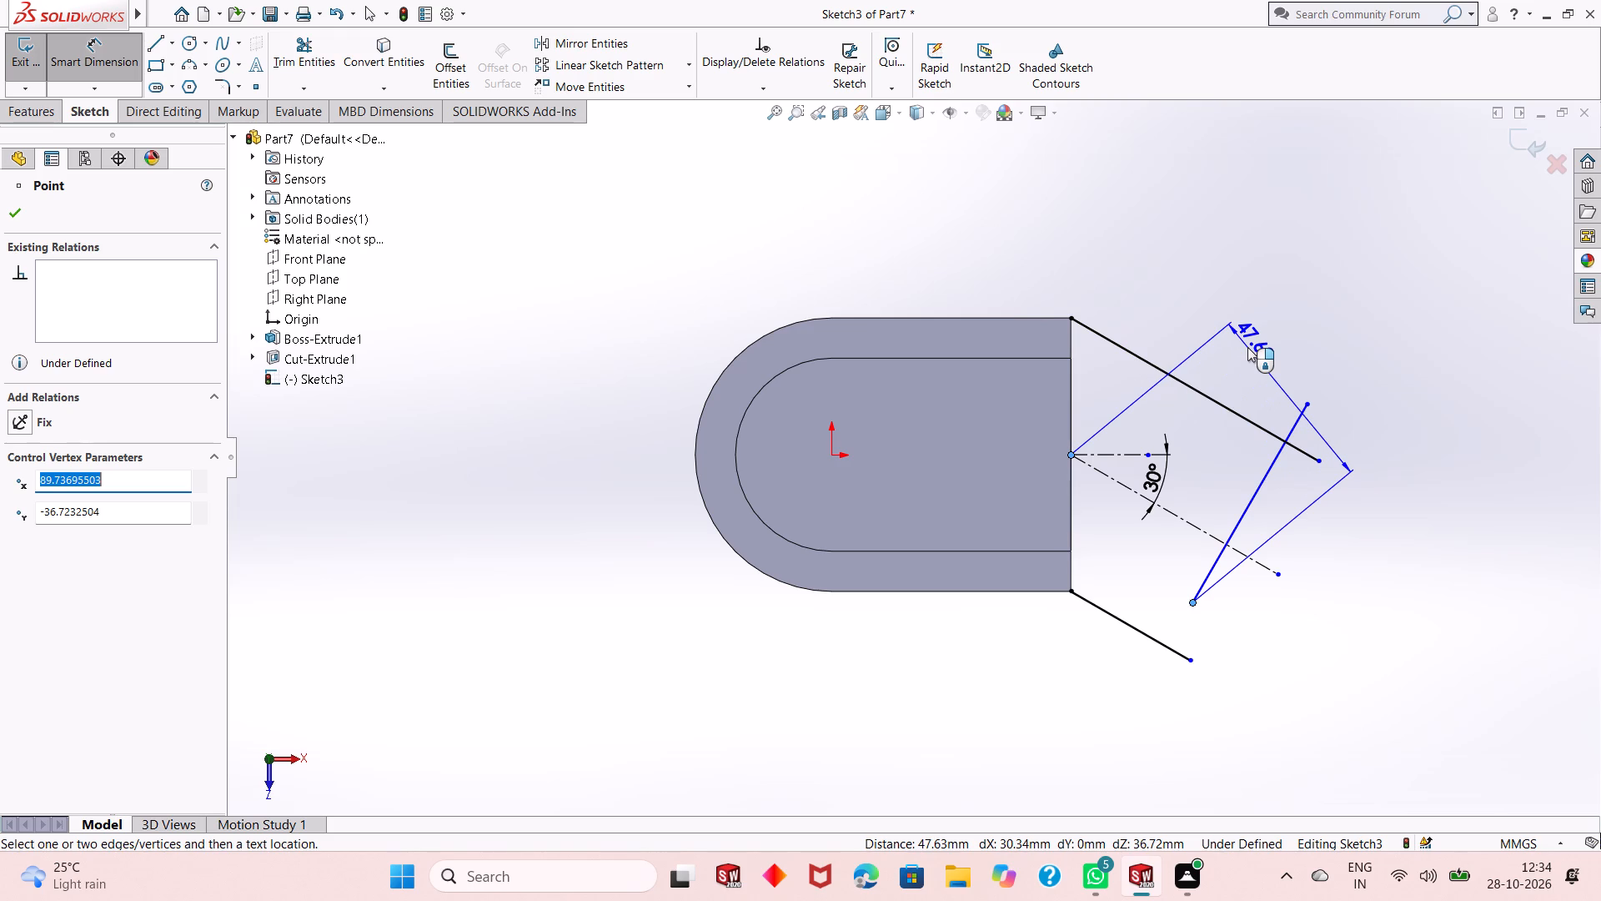
{"action": "key", "text": "Escape"}
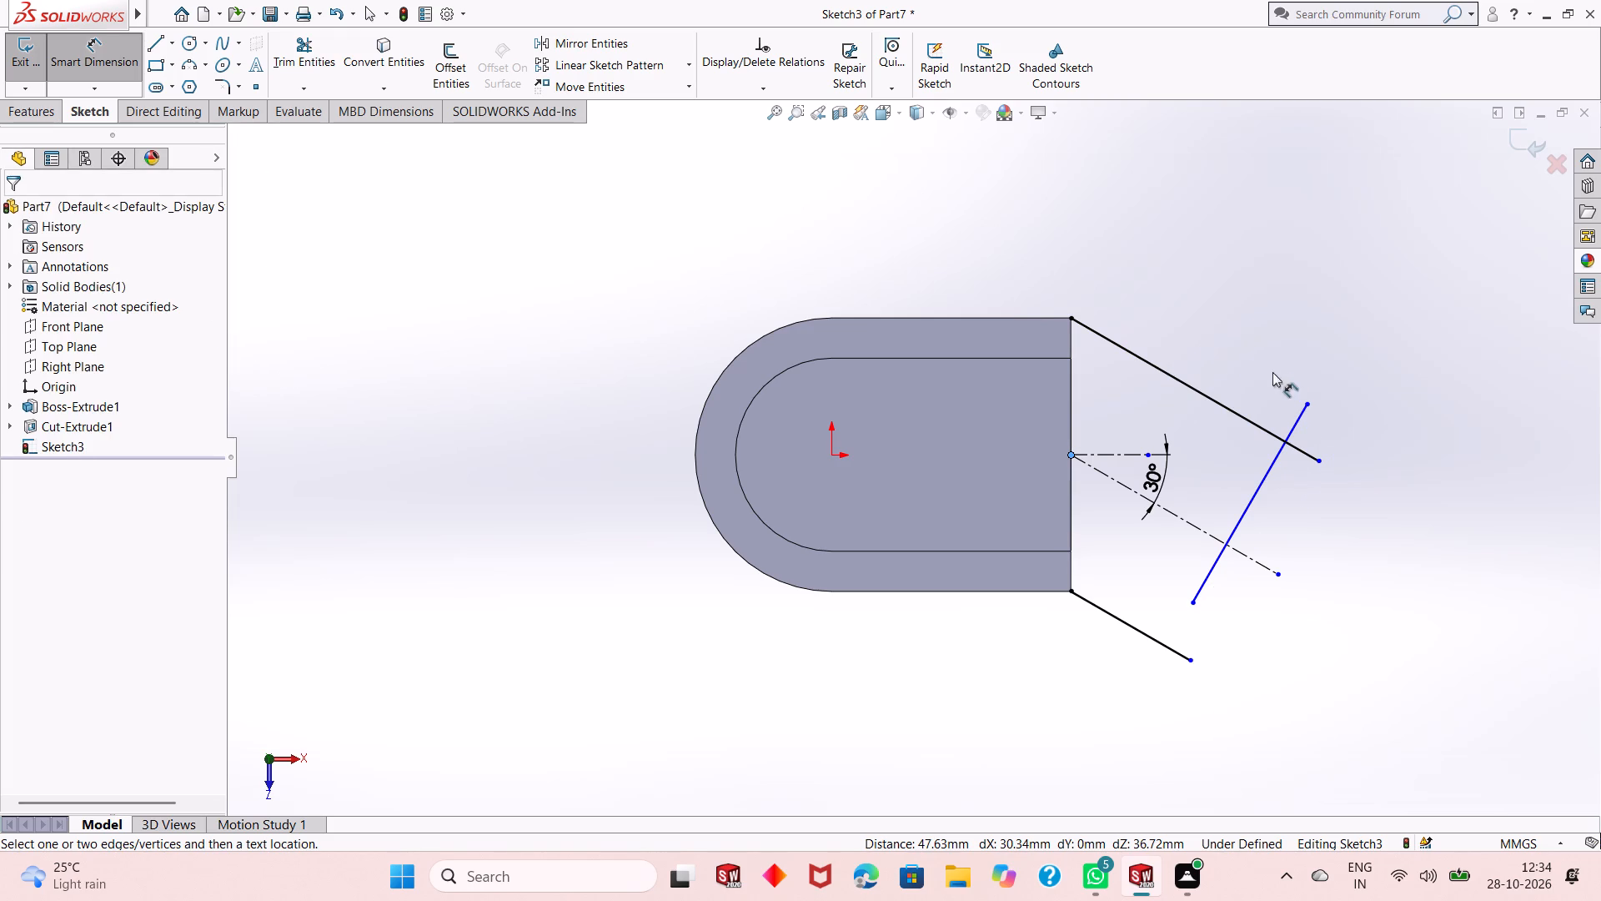
{"action": "left_click", "coordinate": [1252, 495]}
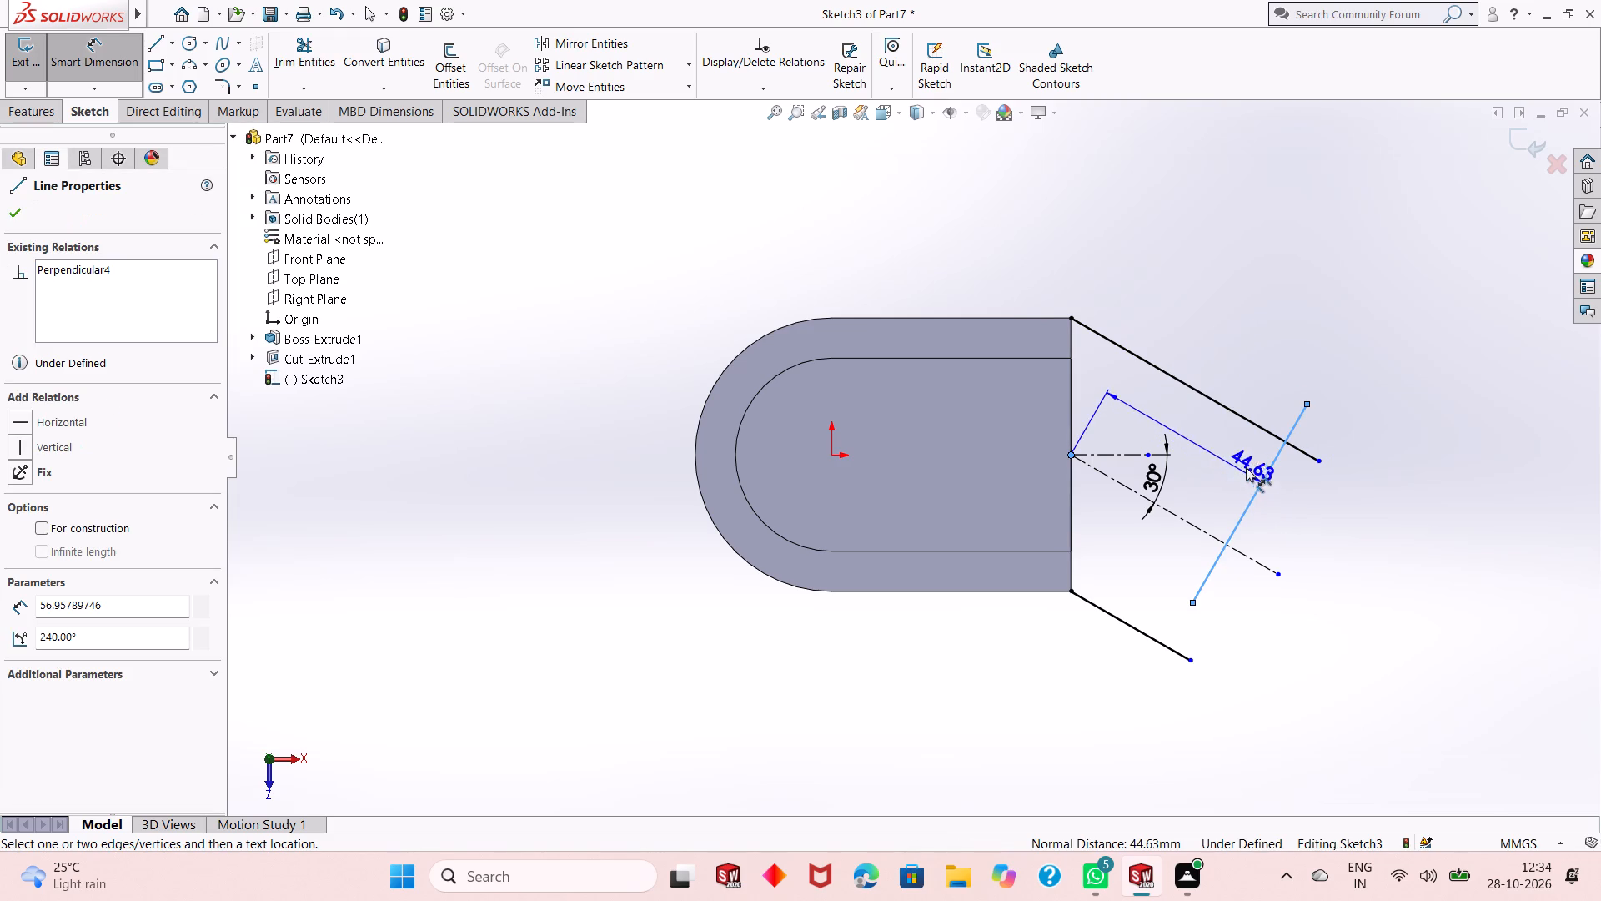
{"action": "left_click", "coordinate": [1296, 340]}
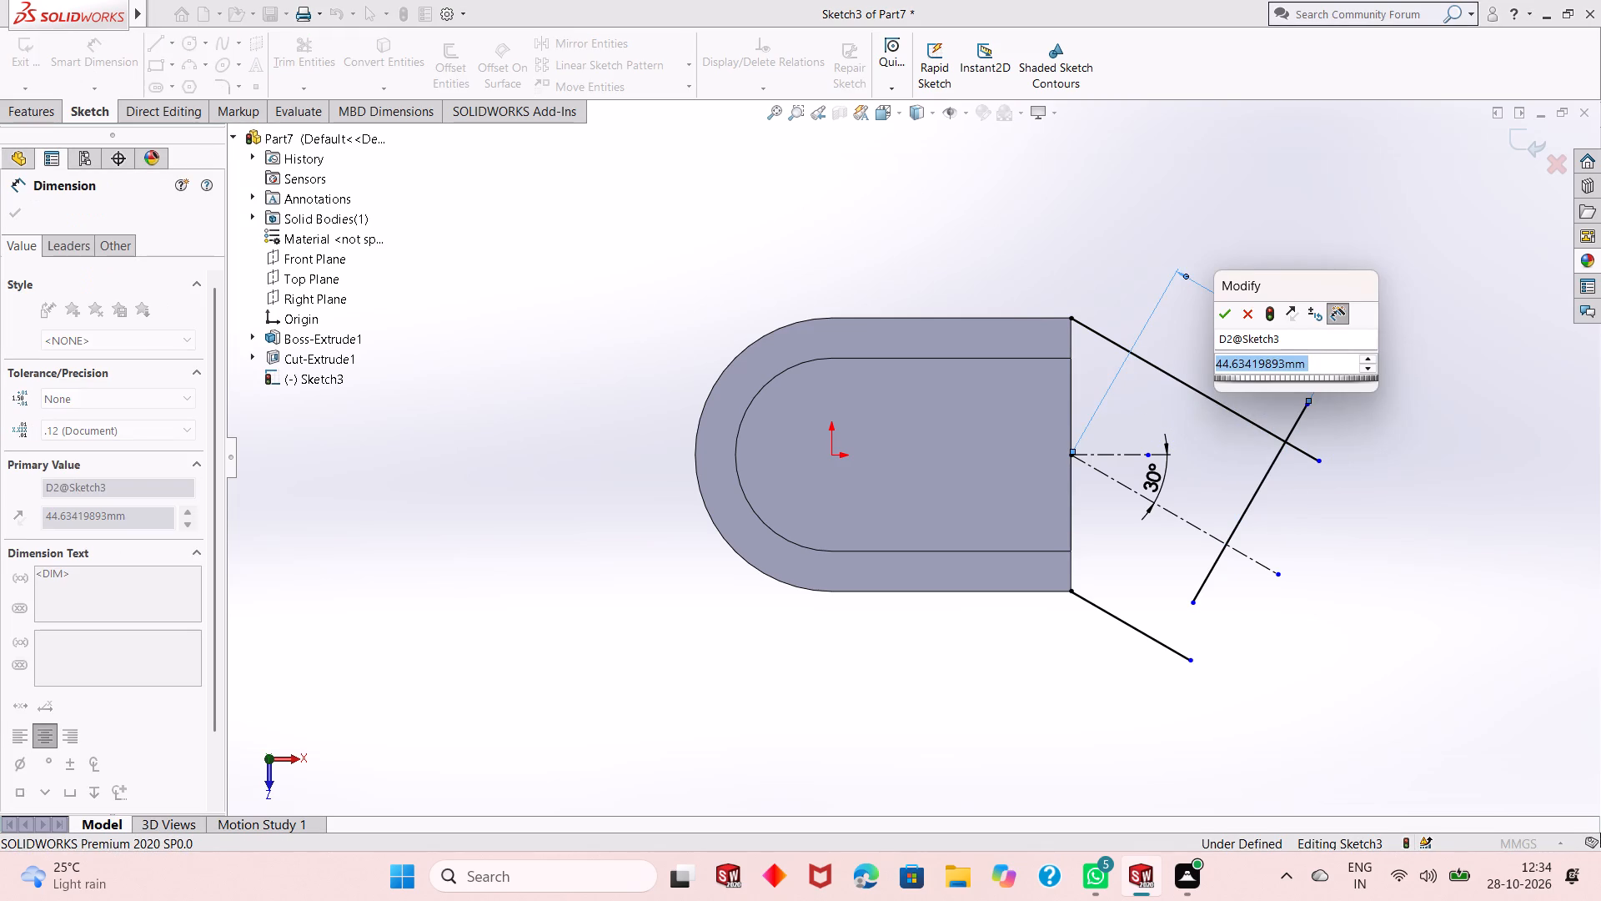
{"action": "key", "text": "5"}
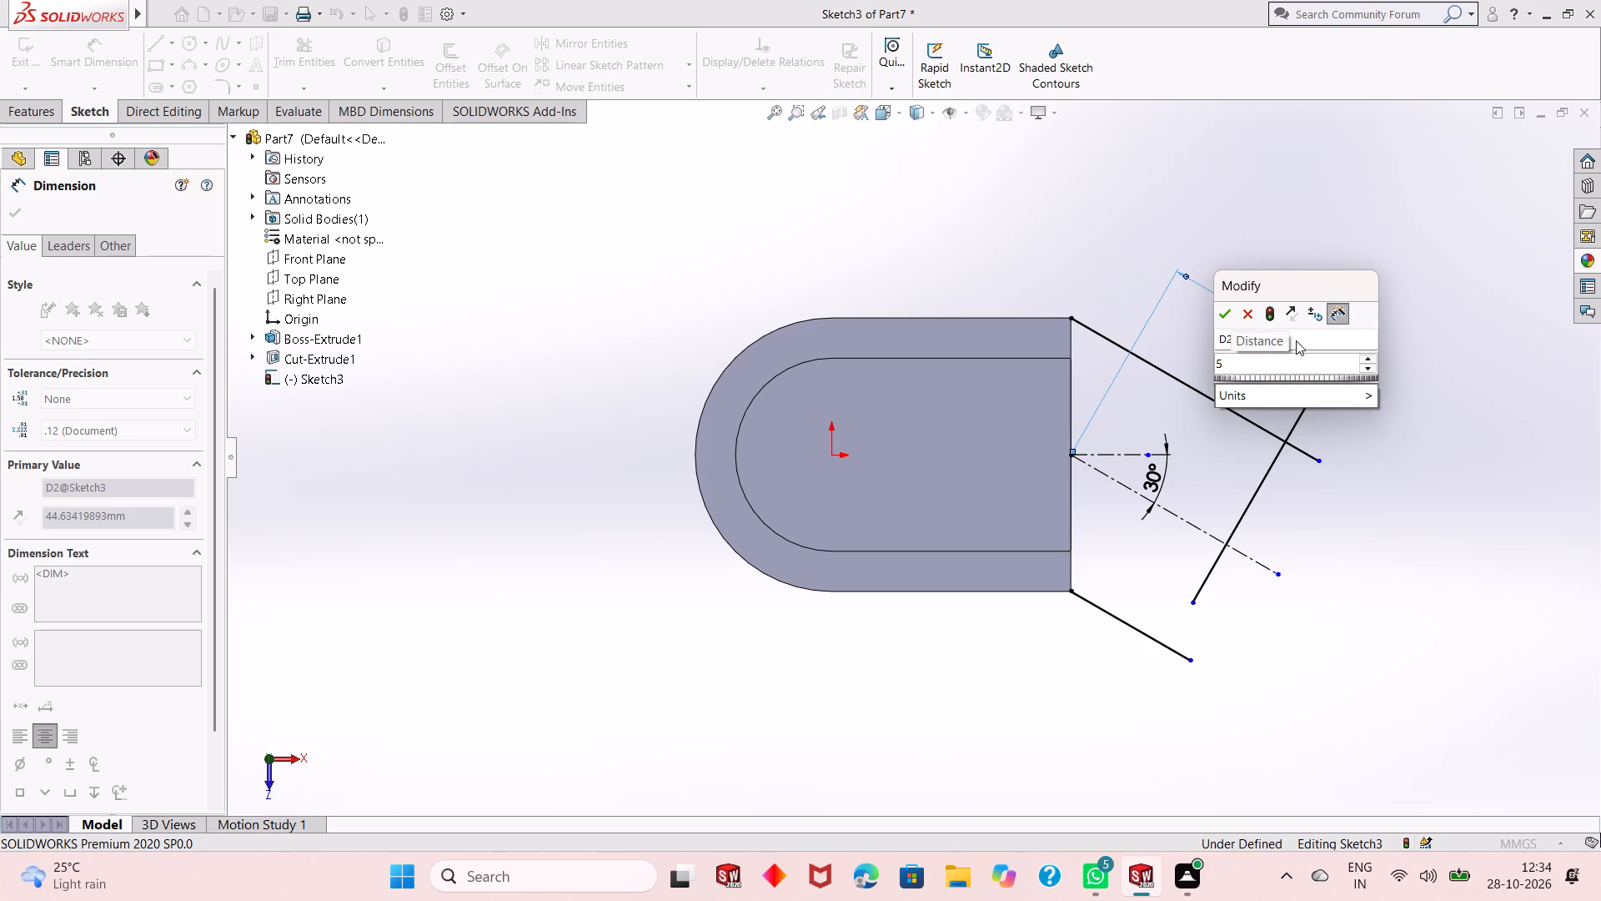
{"action": "key", "text": "6"}
{"action": "key", "text": "Return"}
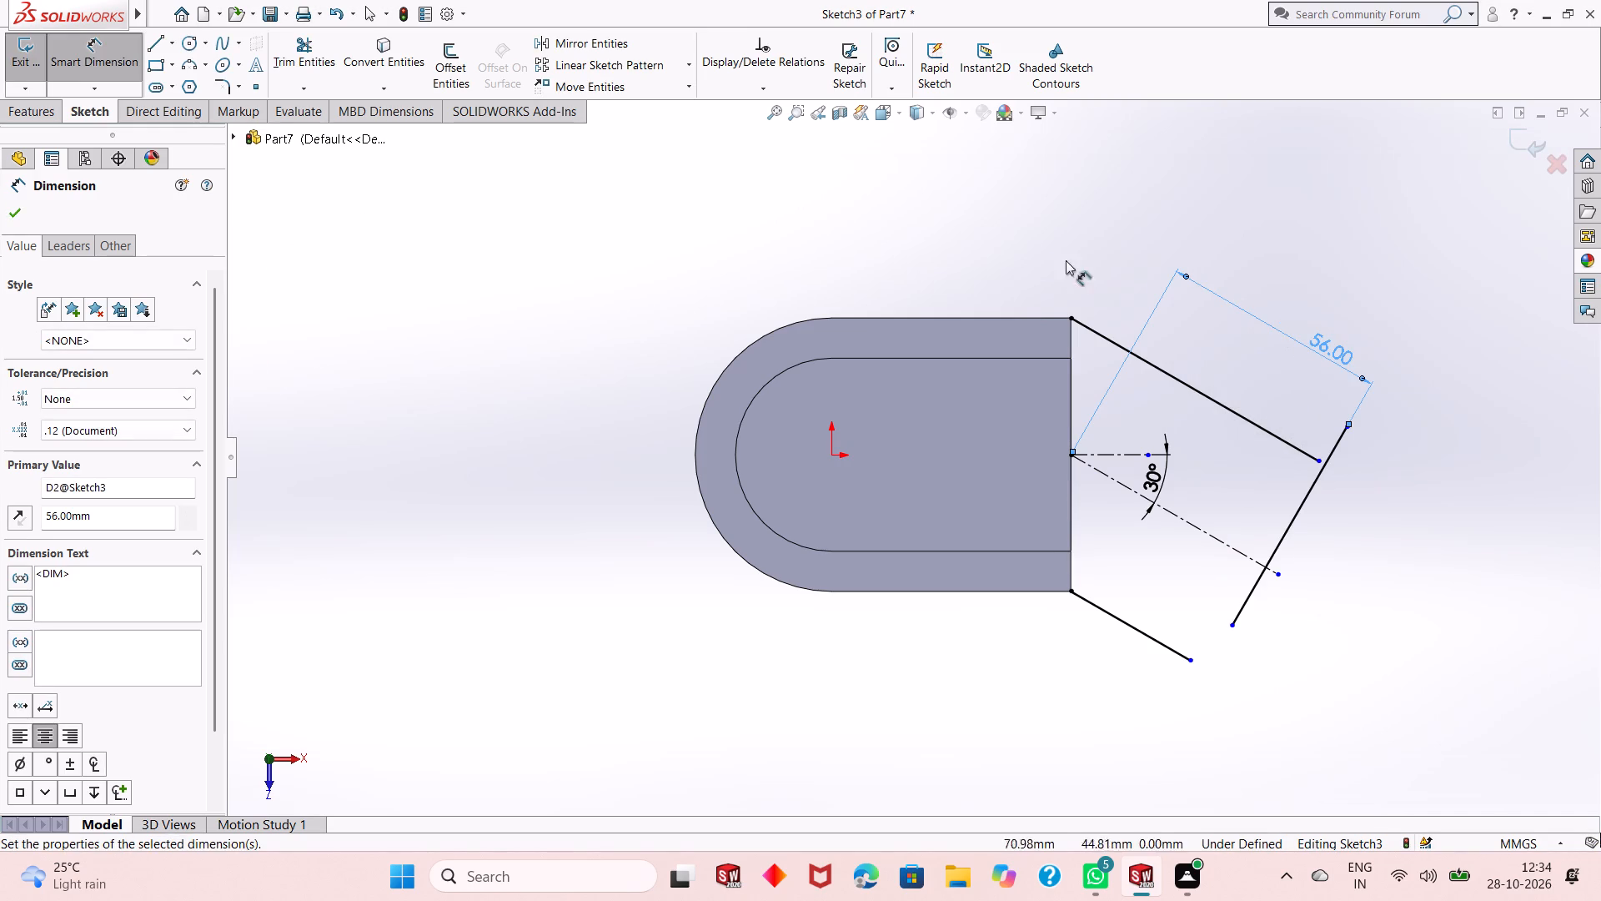
{"action": "left_click", "coordinate": [852, 248]}
{"action": "right_click", "coordinate": [852, 248]}
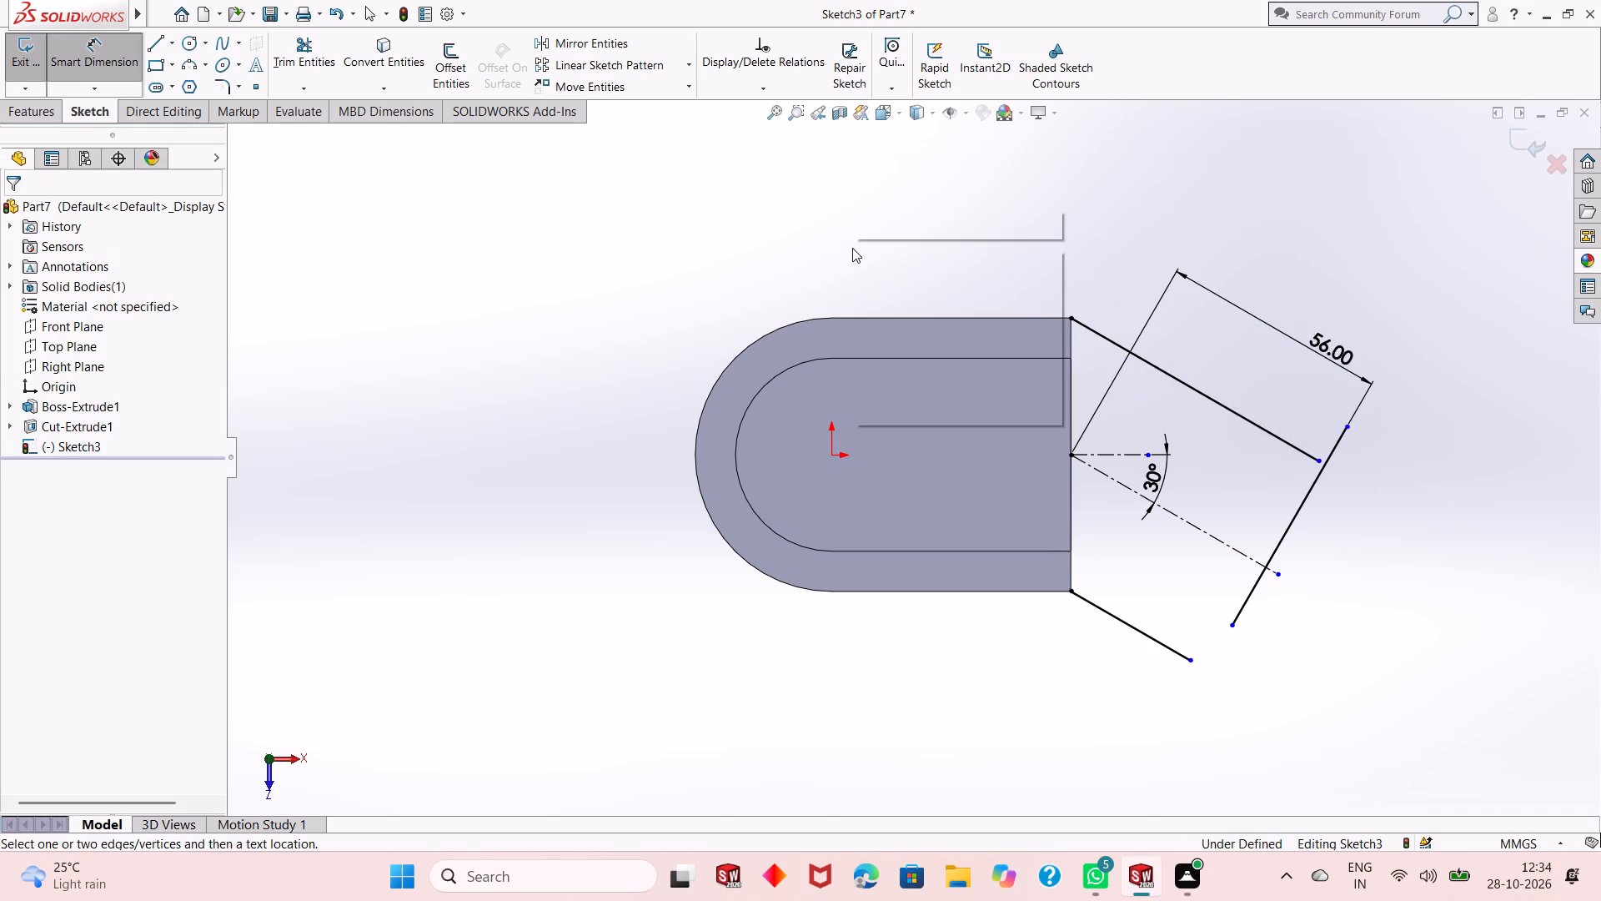
{"action": "left_click", "coordinate": [884, 300]}
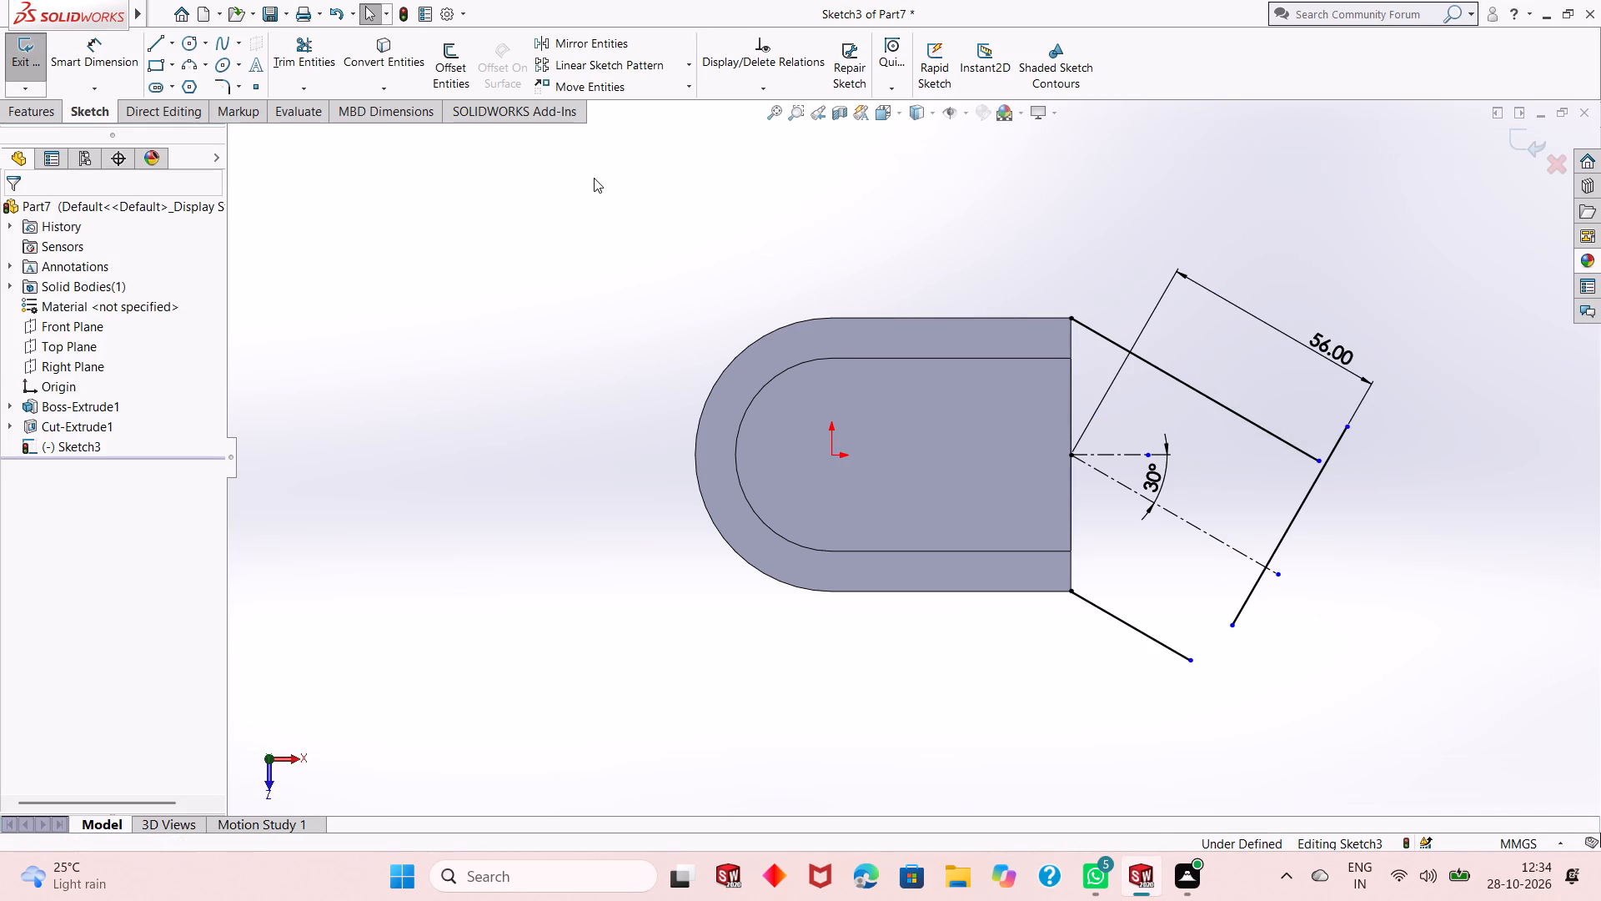
Extend the upper solid sloping line to meet the crossing line.
{"action": "left_click", "coordinate": [324, 94]}
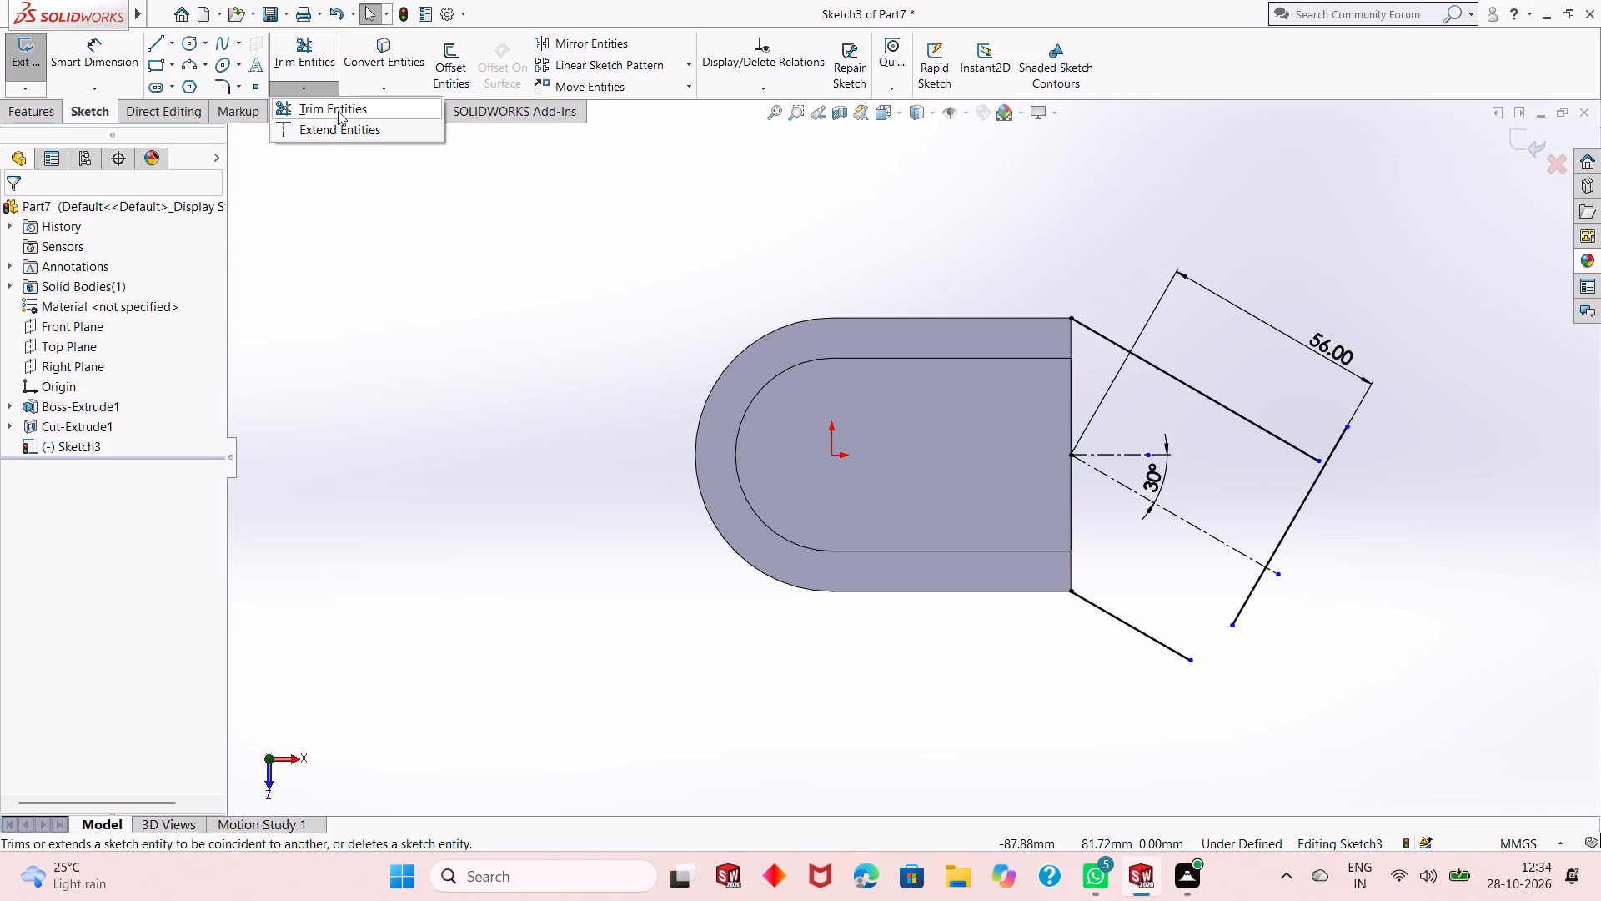
{"action": "left_click", "coordinate": [340, 128]}
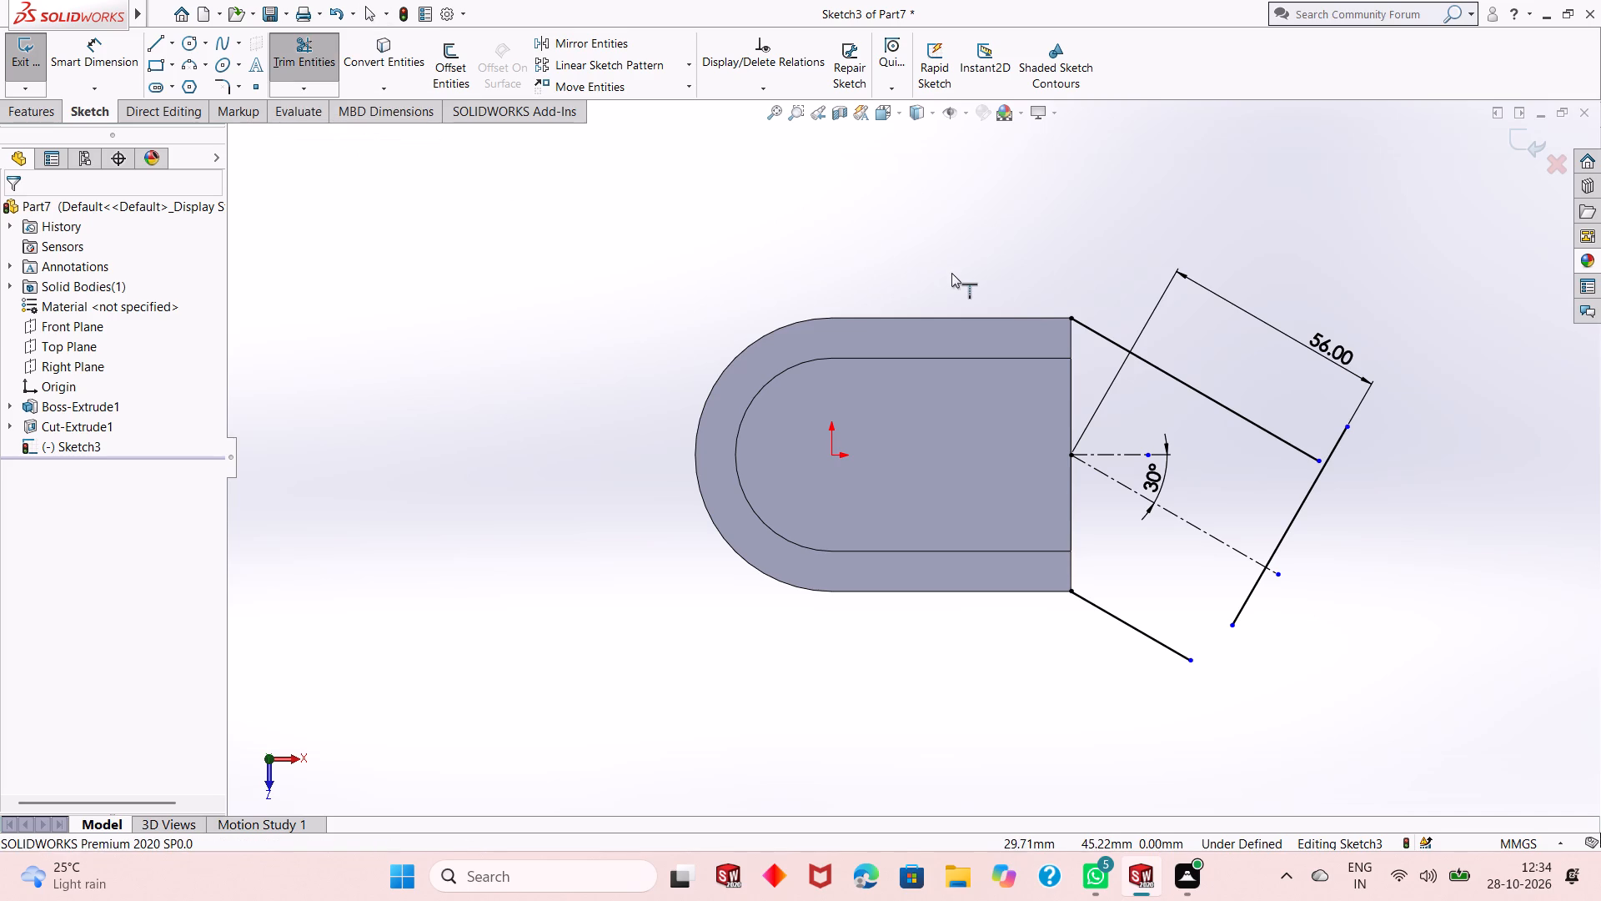
{"action": "left_click", "coordinate": [314, 88]}
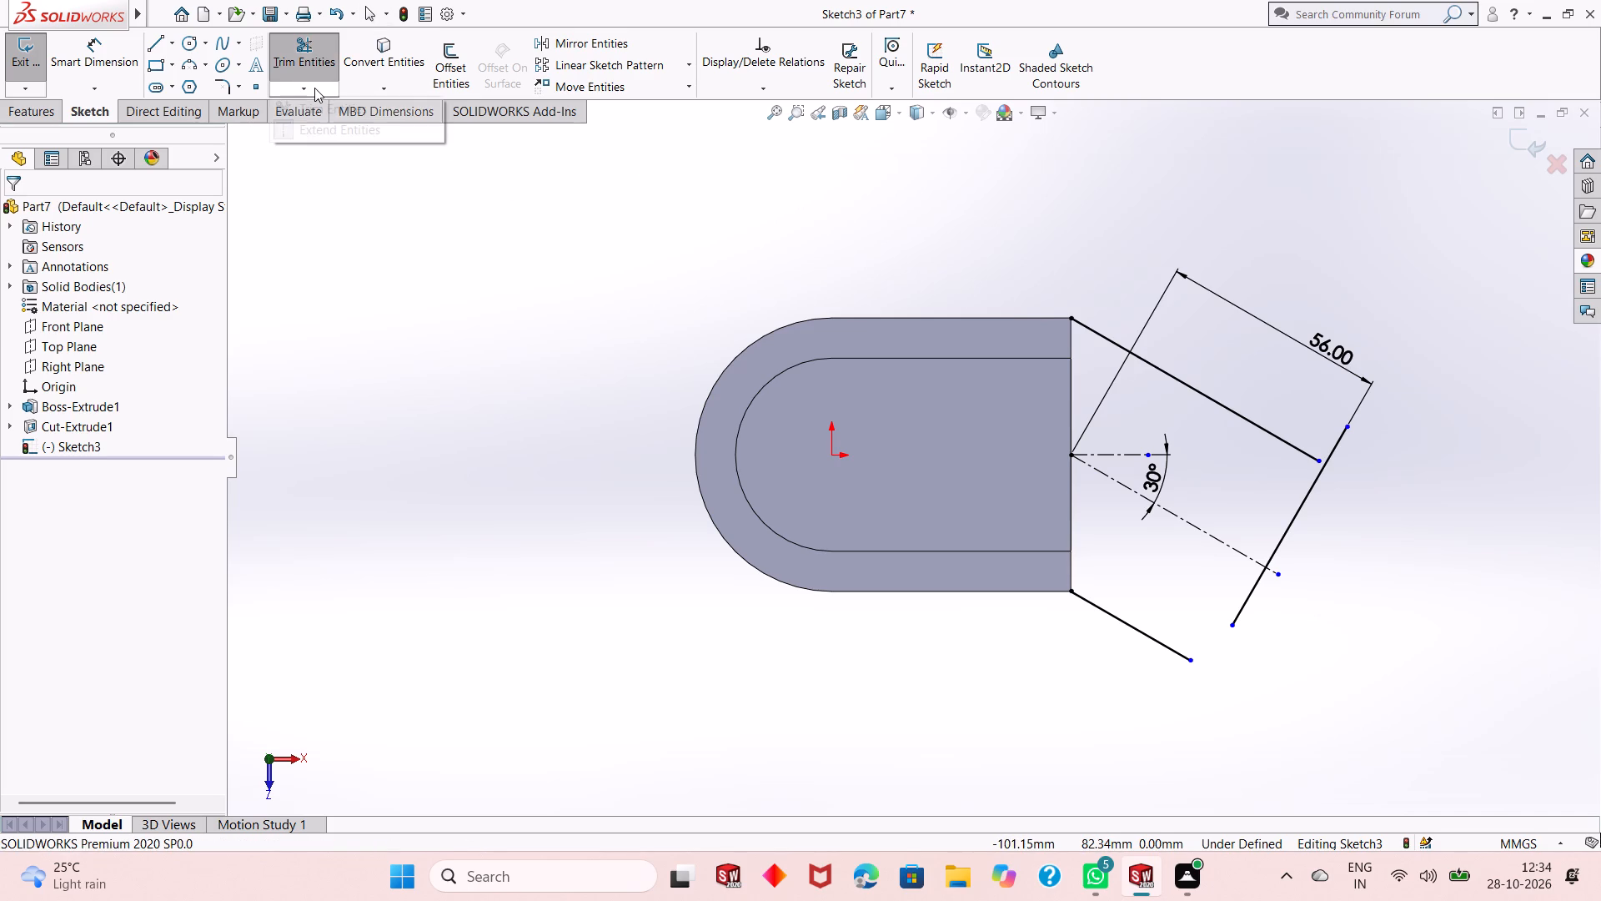
{"action": "left_click", "coordinate": [326, 129]}
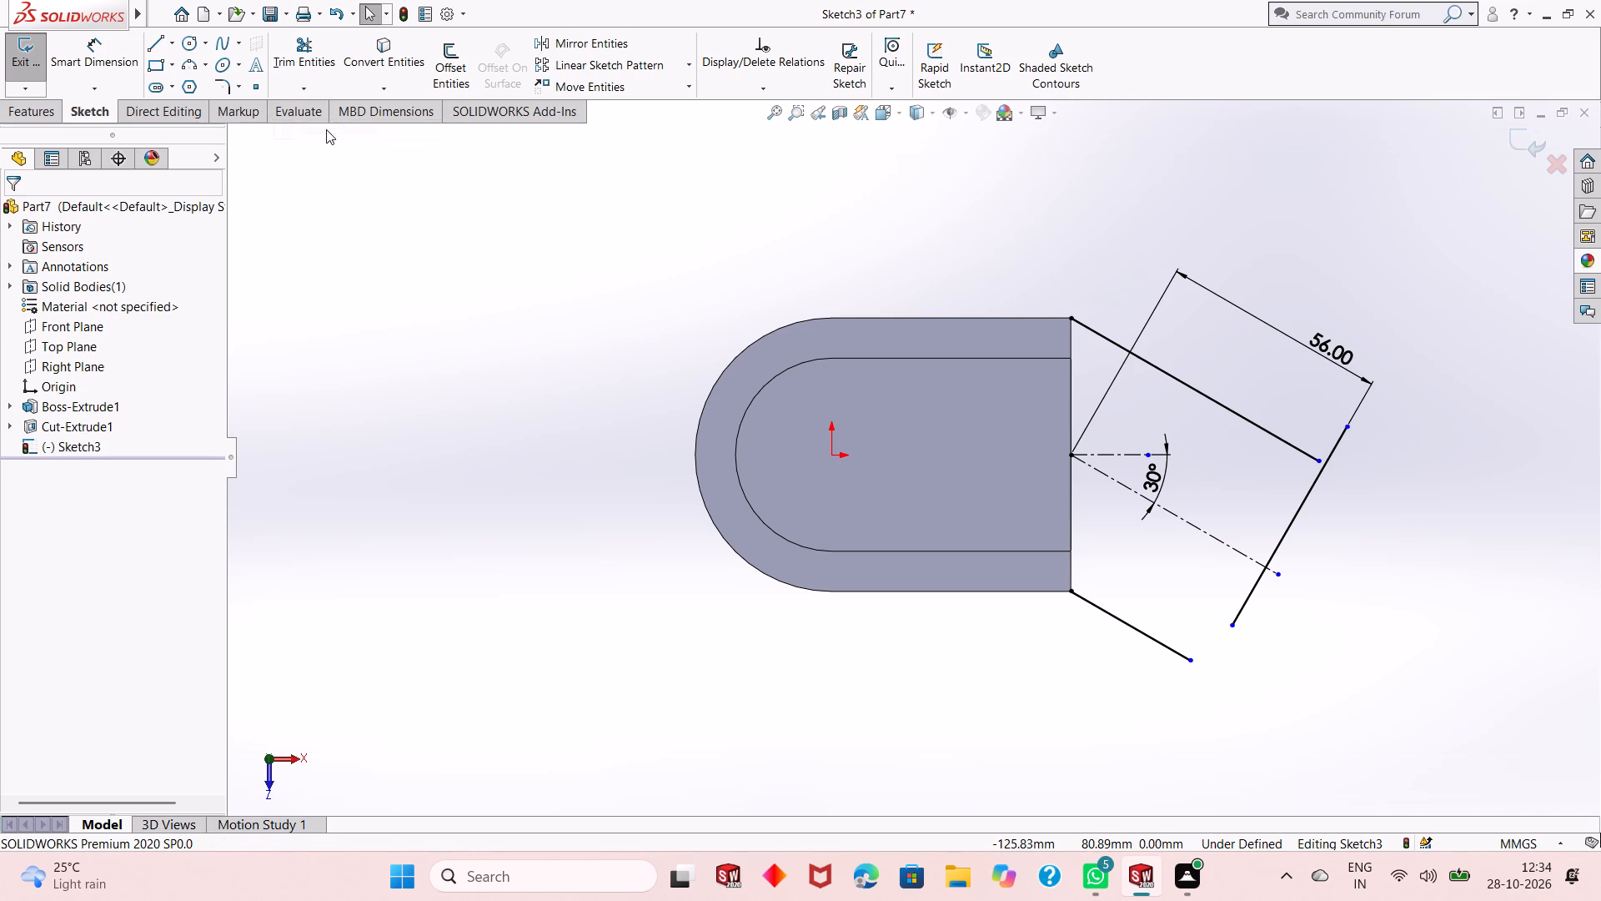
{"action": "left_click", "coordinate": [1305, 455]}
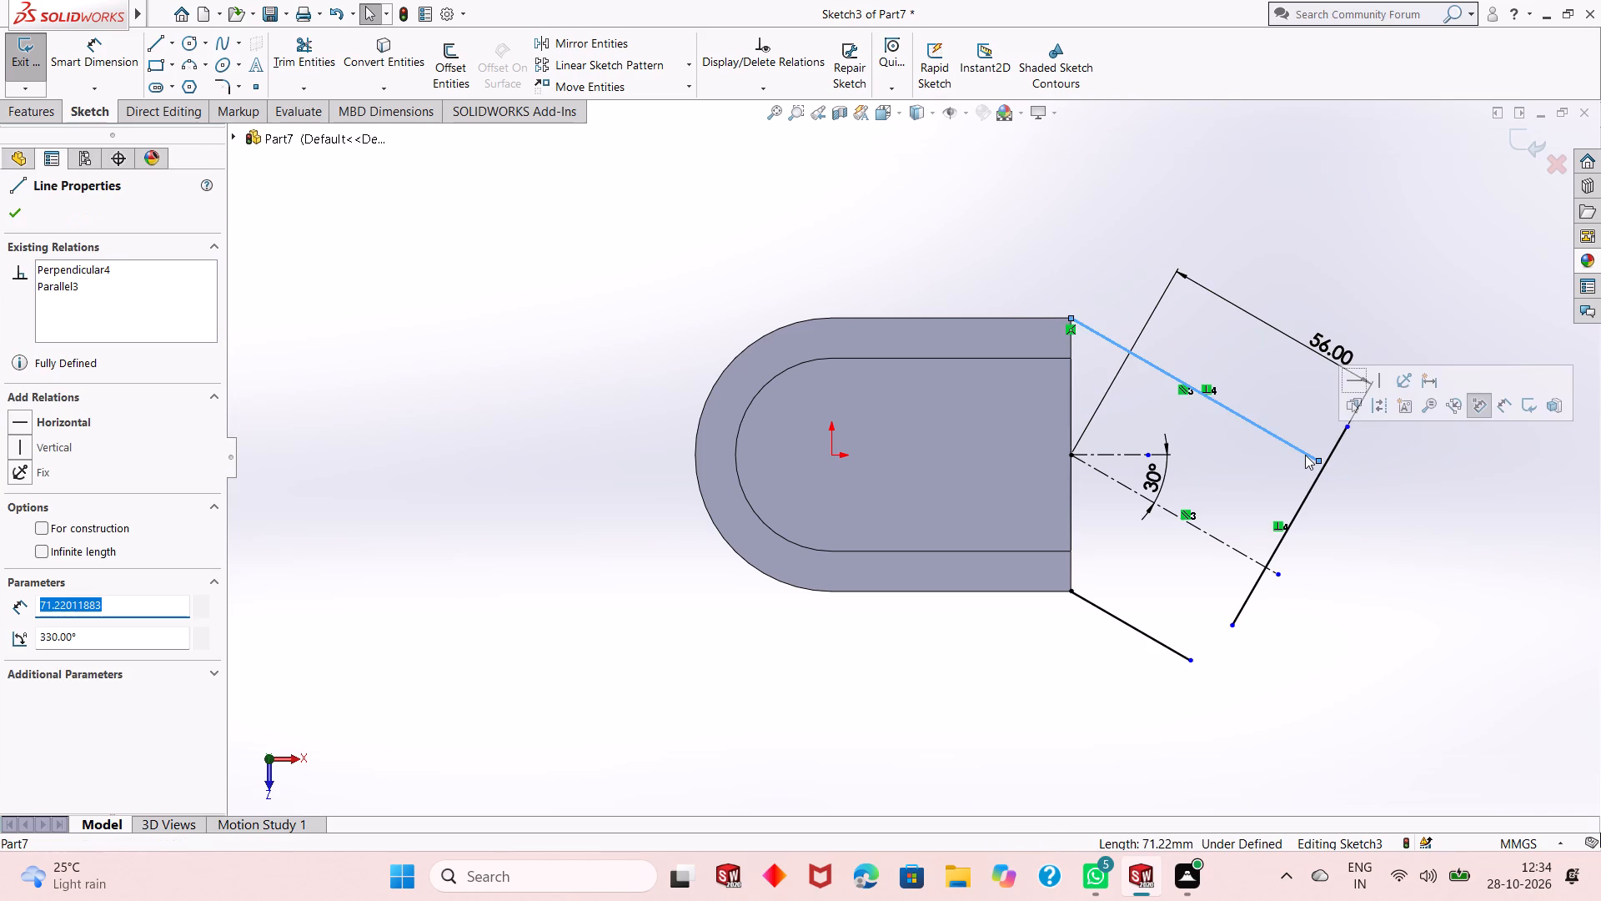
{"action": "key", "text": "Escape"}
{"action": "key", "text": "Escape"}
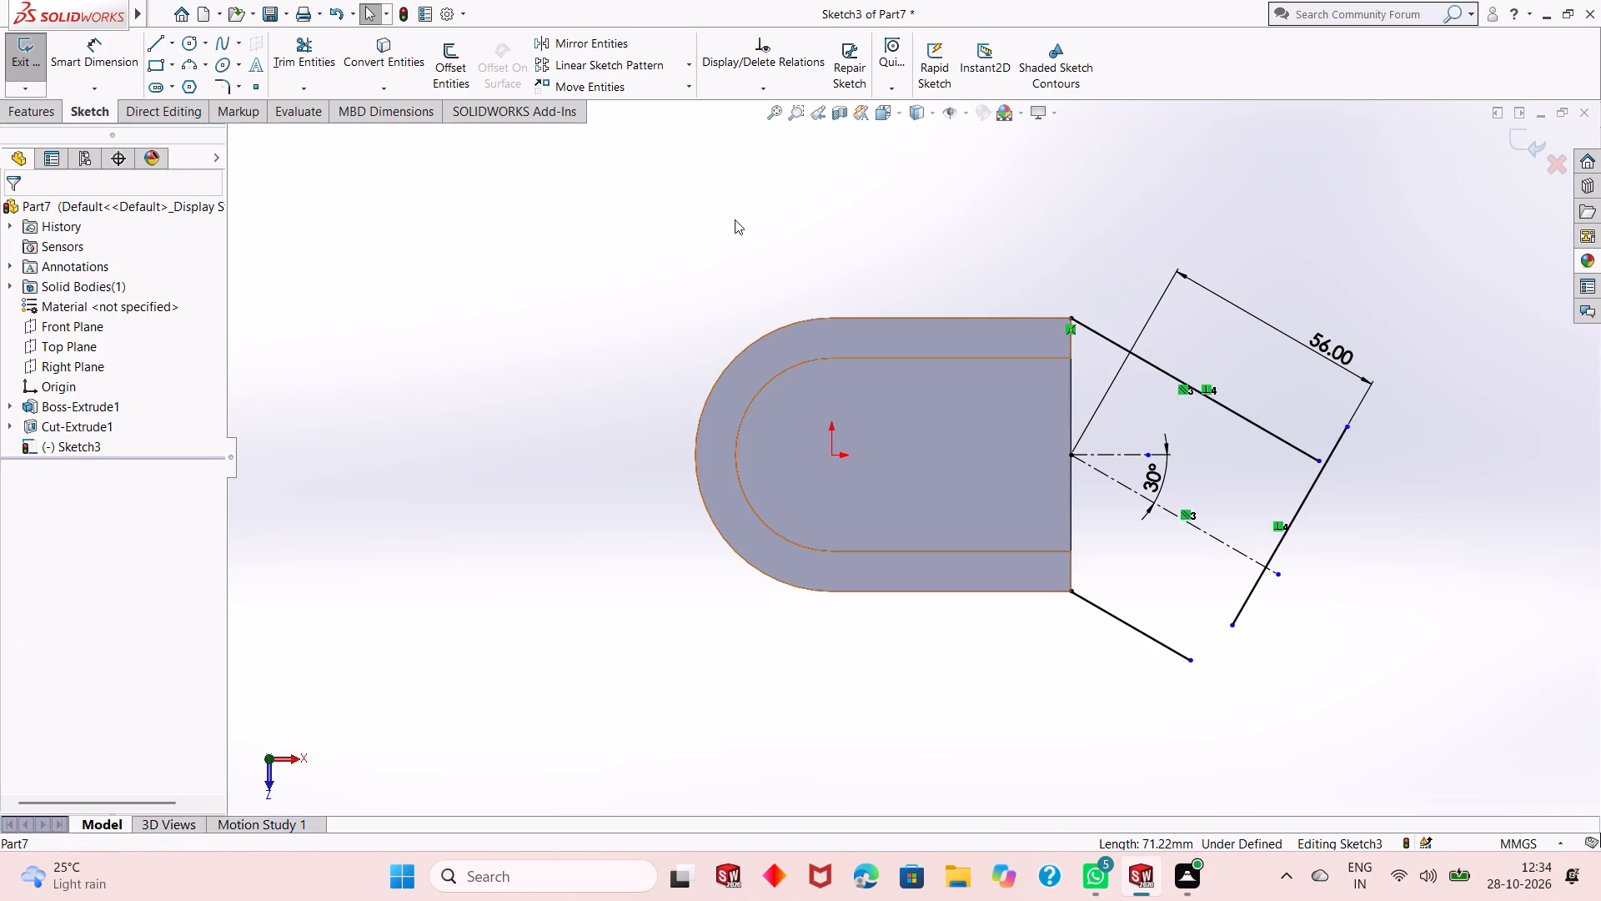
{"action": "left_click", "coordinate": [309, 85]}
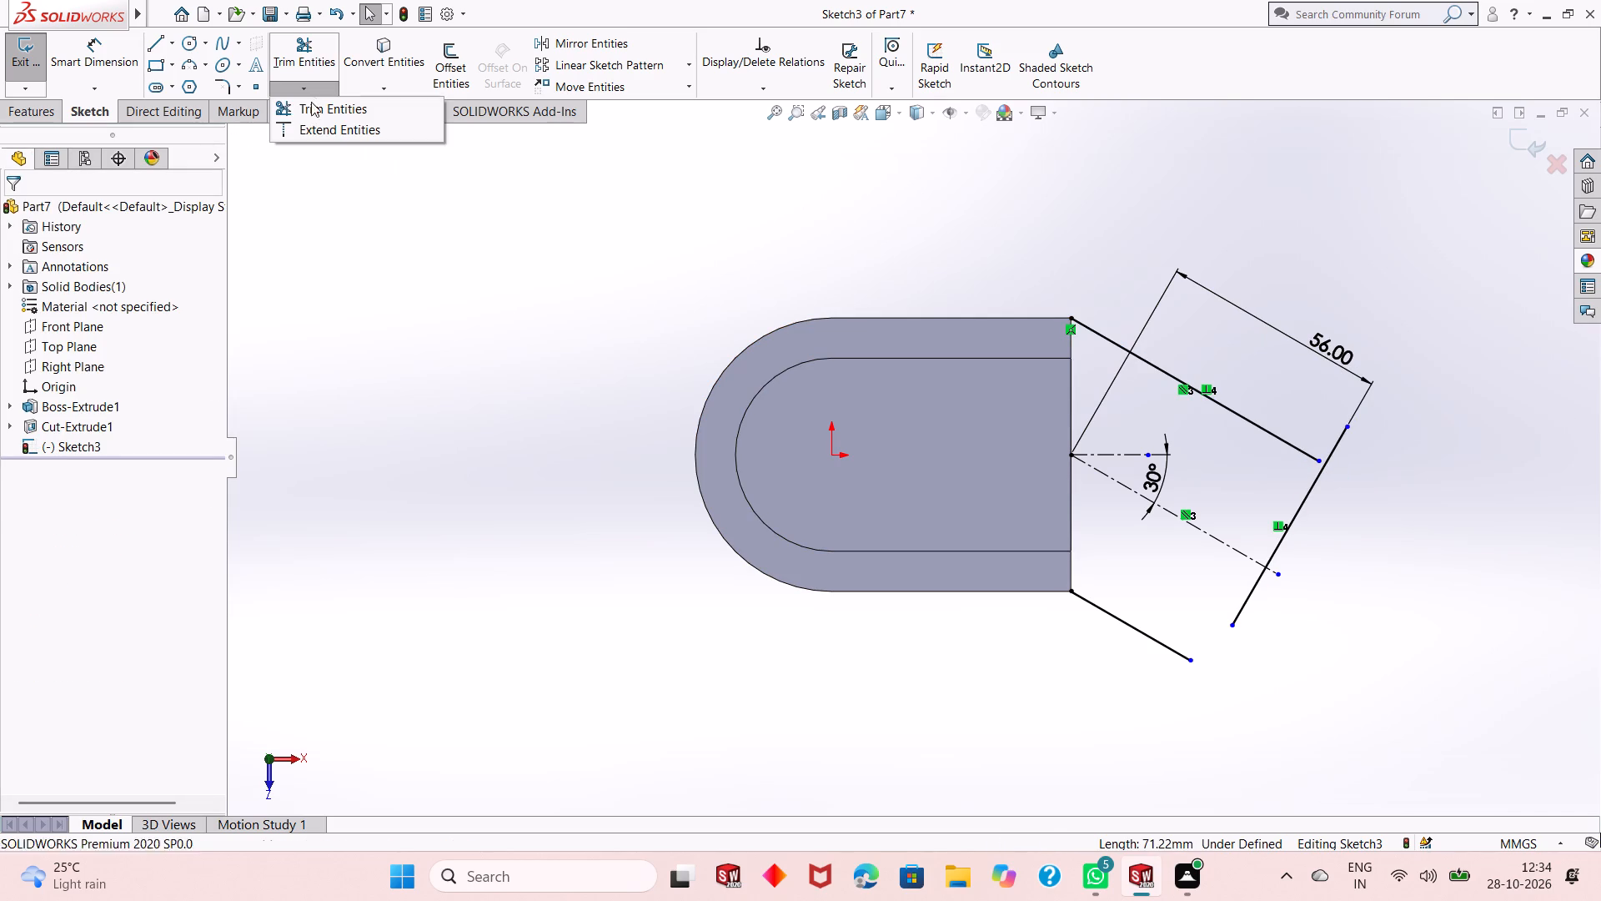
{"action": "left_click", "coordinate": [311, 123]}
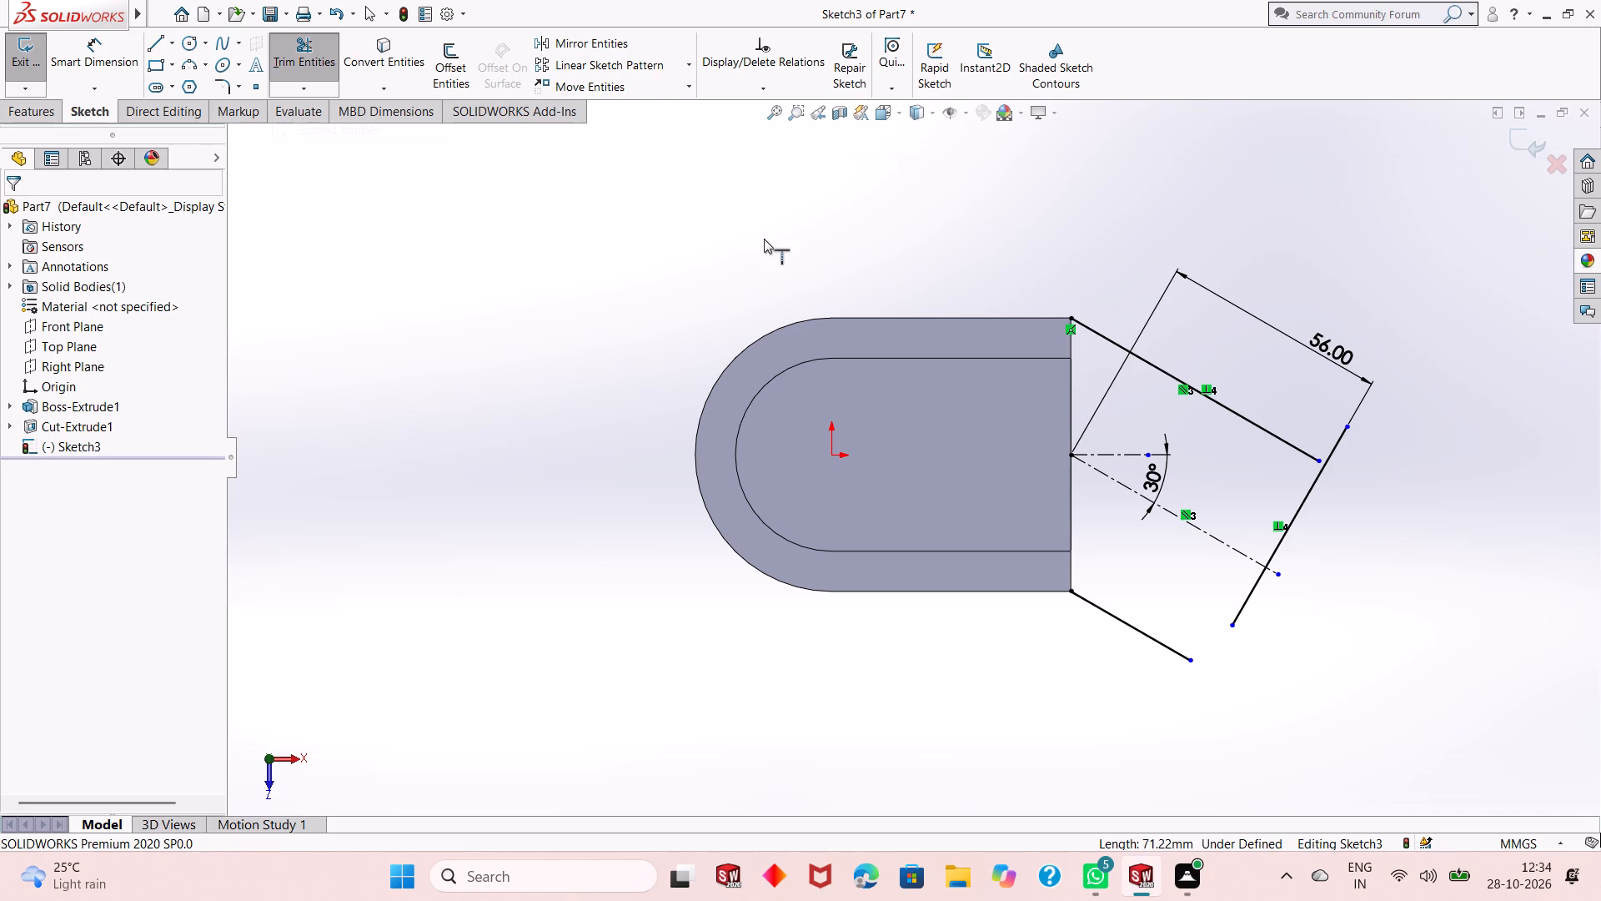
{"action": "left_click", "coordinate": [1296, 448]}
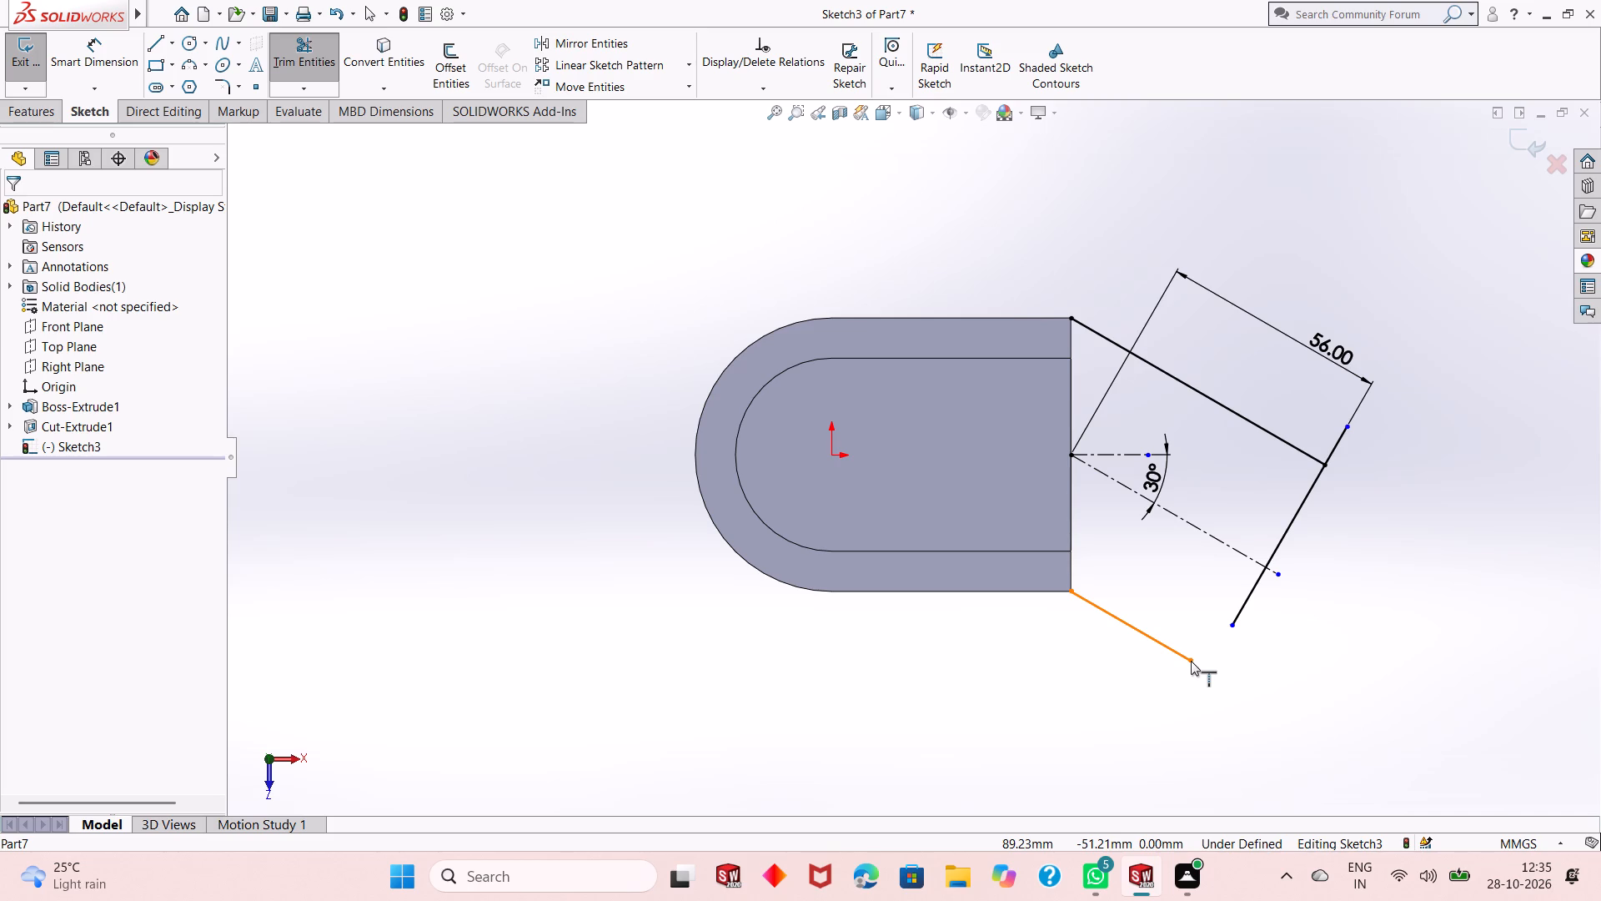
{"action": "key", "text": "Escape"}
{"action": "key", "text": "Escape"}
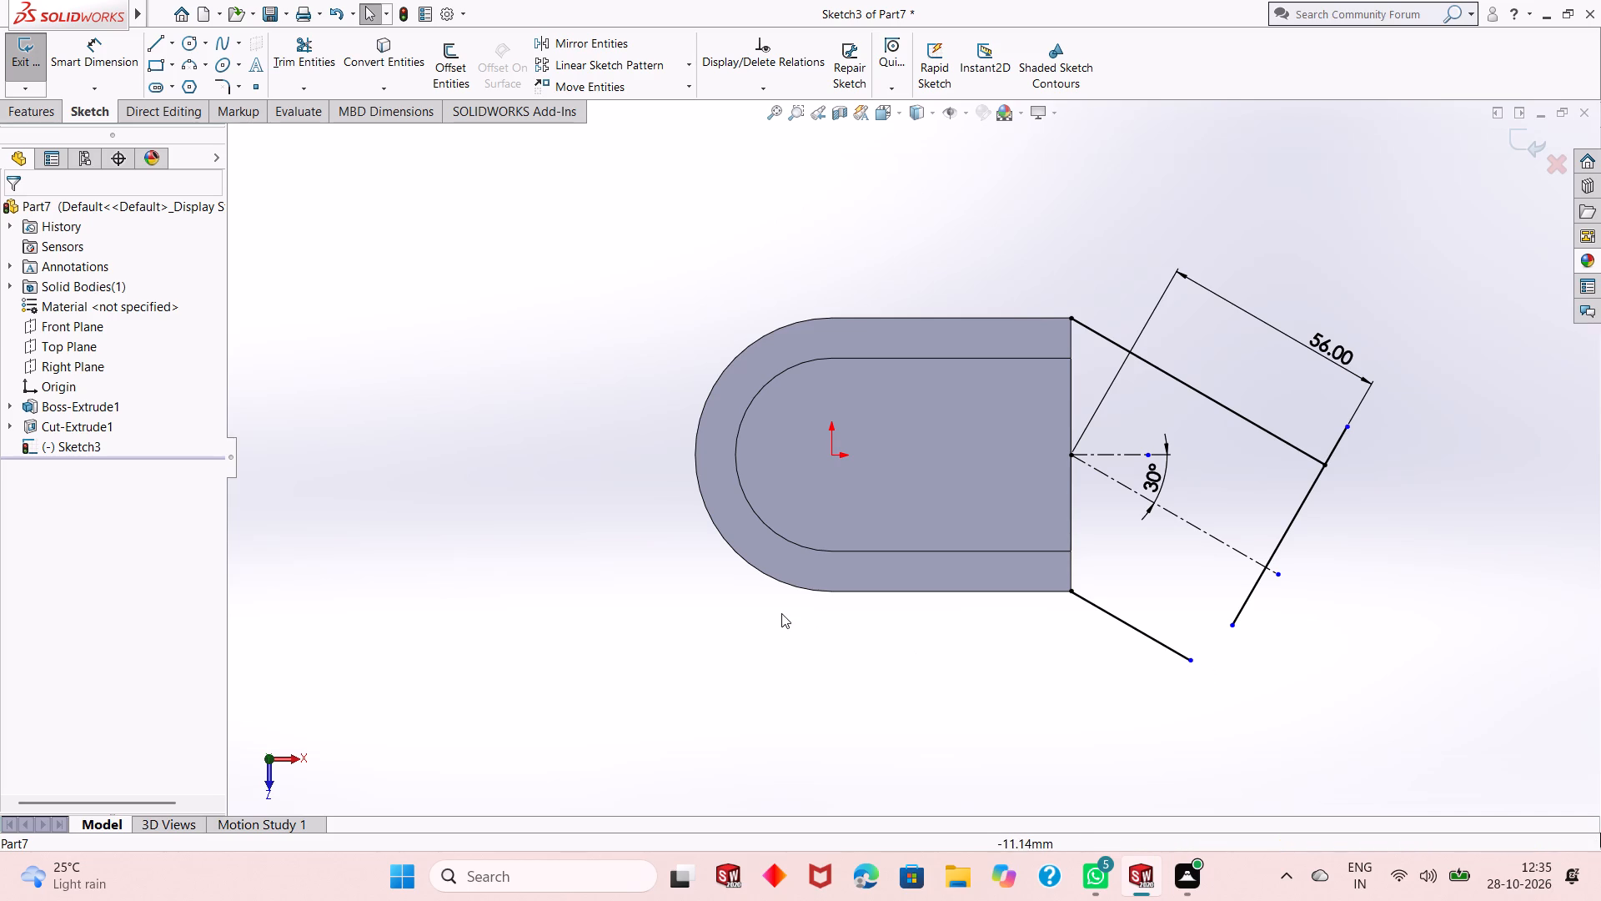
Draw a solid helper line about 42 mm long below the lower sloping line, running roughly alongside it.
{"action": "left_click", "coordinate": [152, 48]}
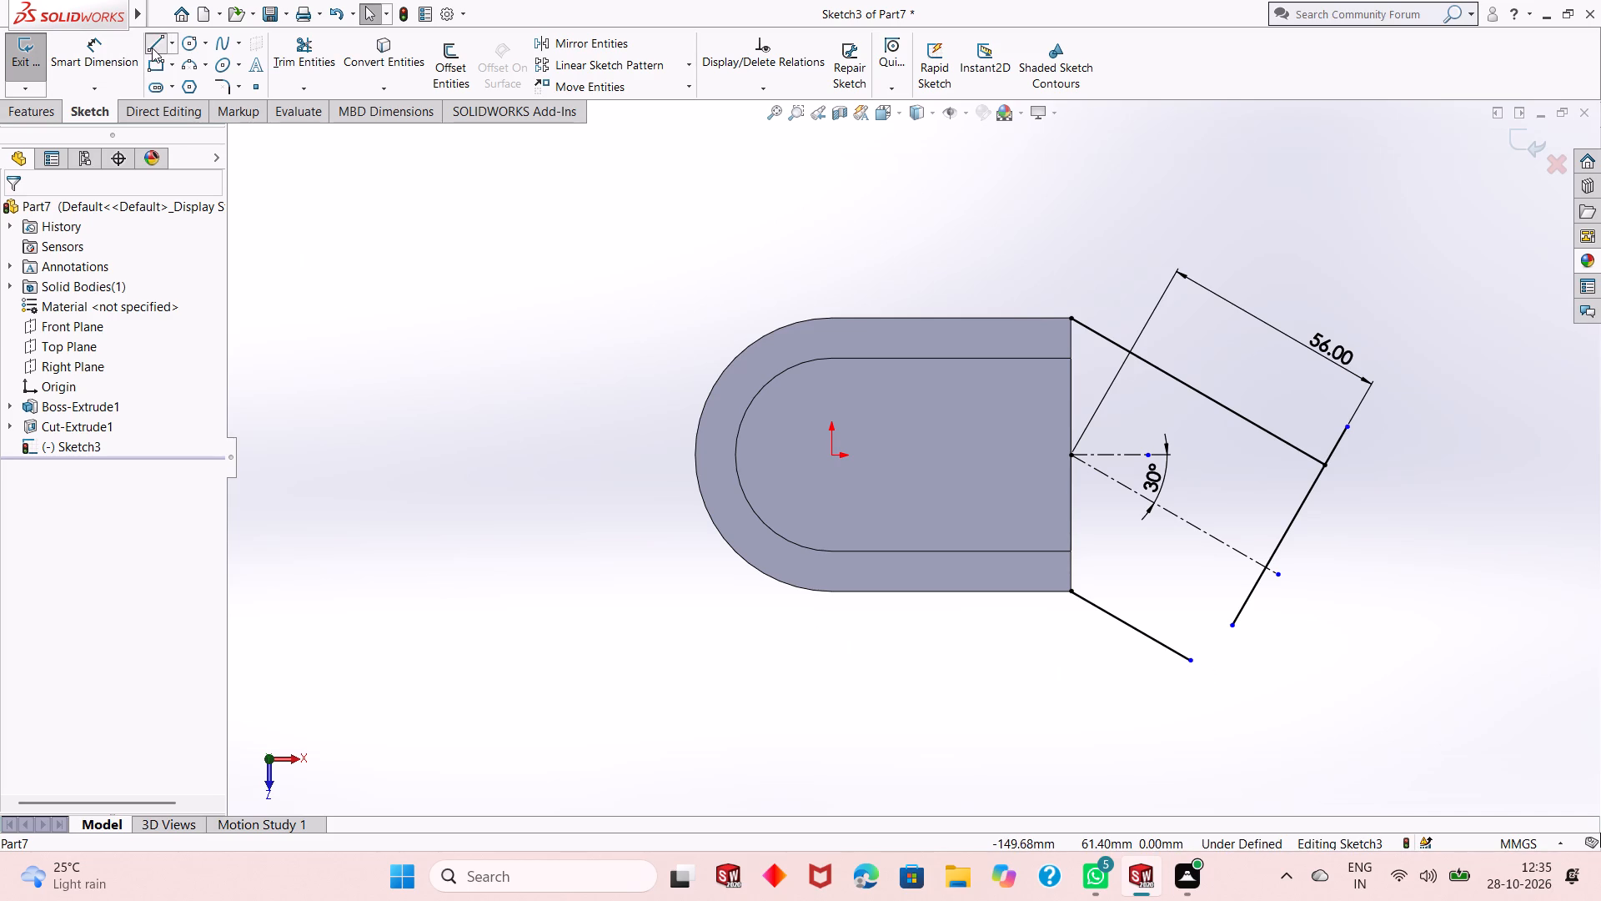
{"action": "left_click", "coordinate": [1082, 672]}
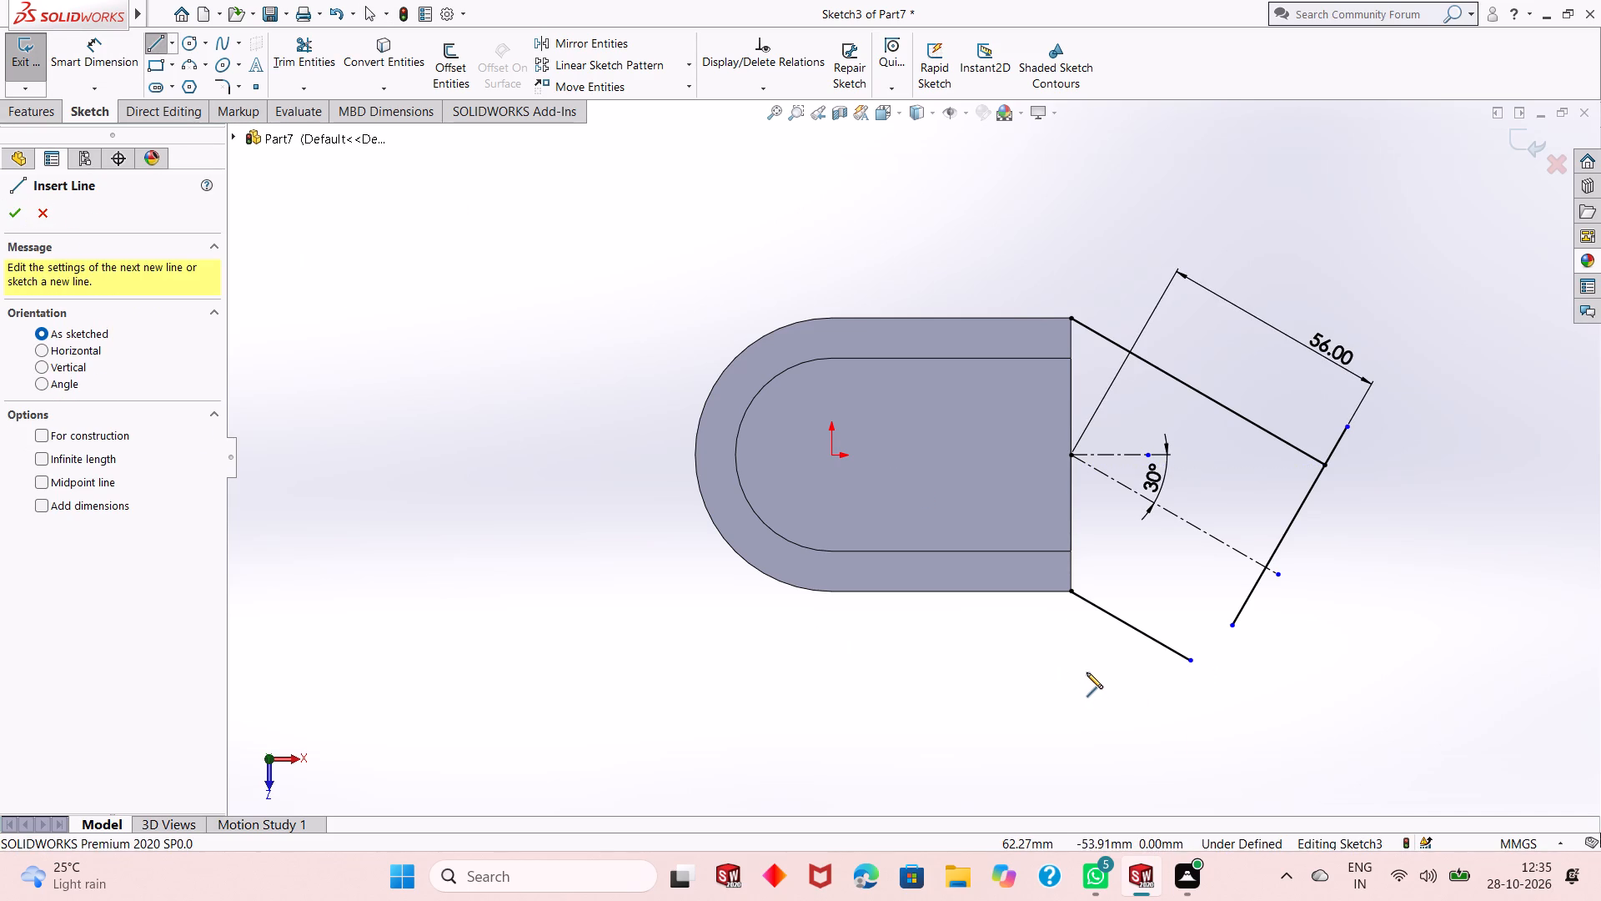
{"action": "left_click", "coordinate": [1225, 758]}
{"action": "key", "text": "Return"}
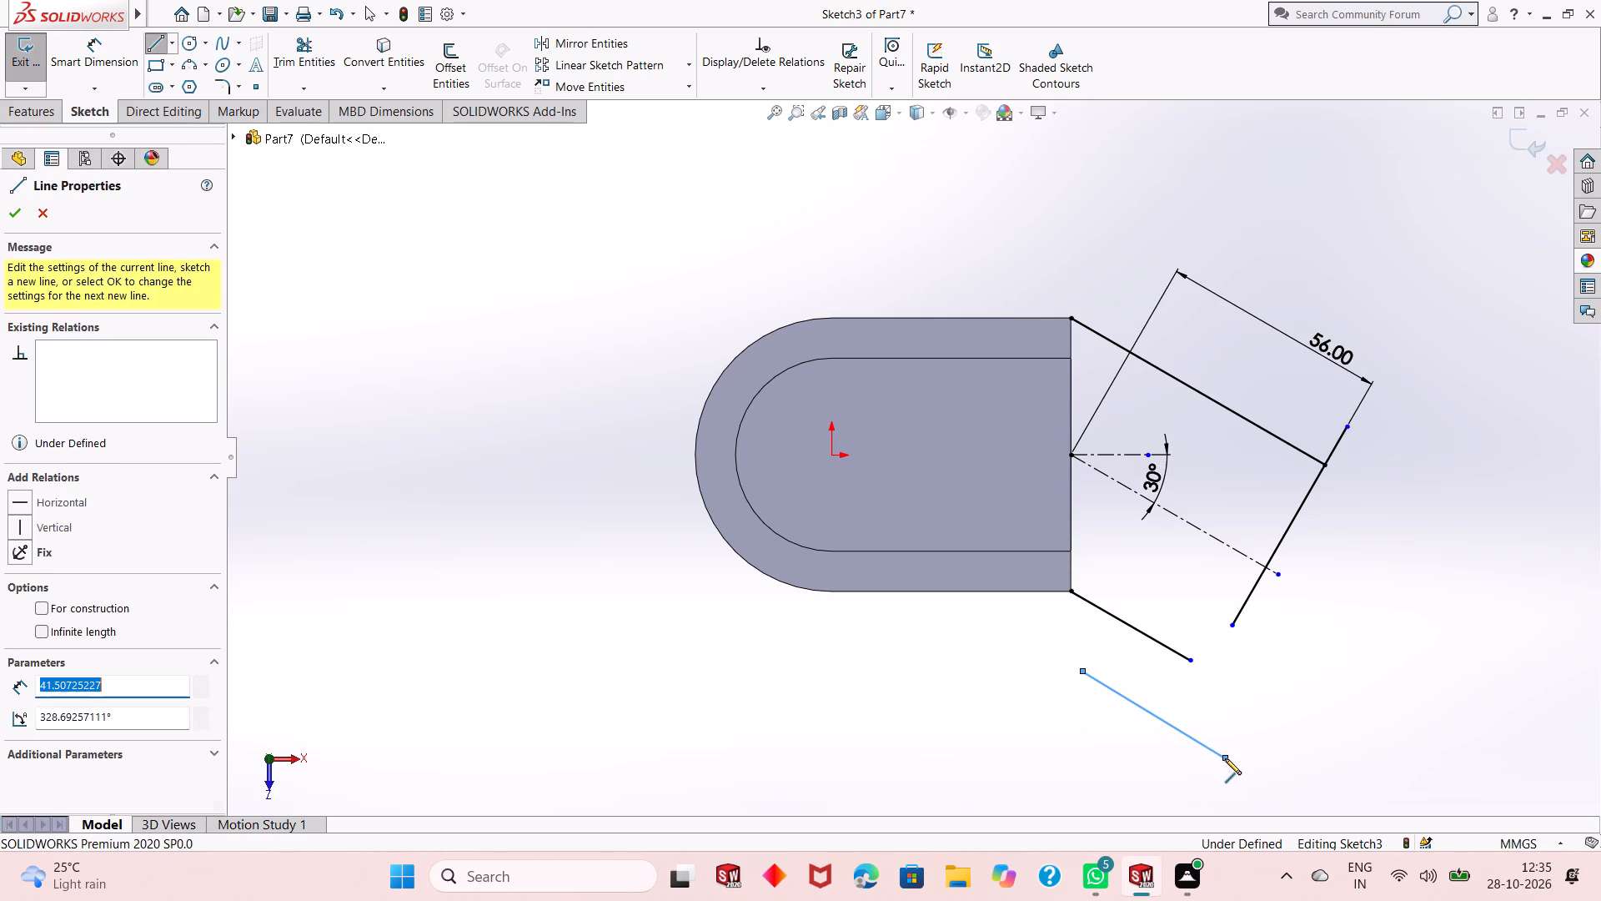
{"action": "right_click", "coordinate": [1164, 596]}
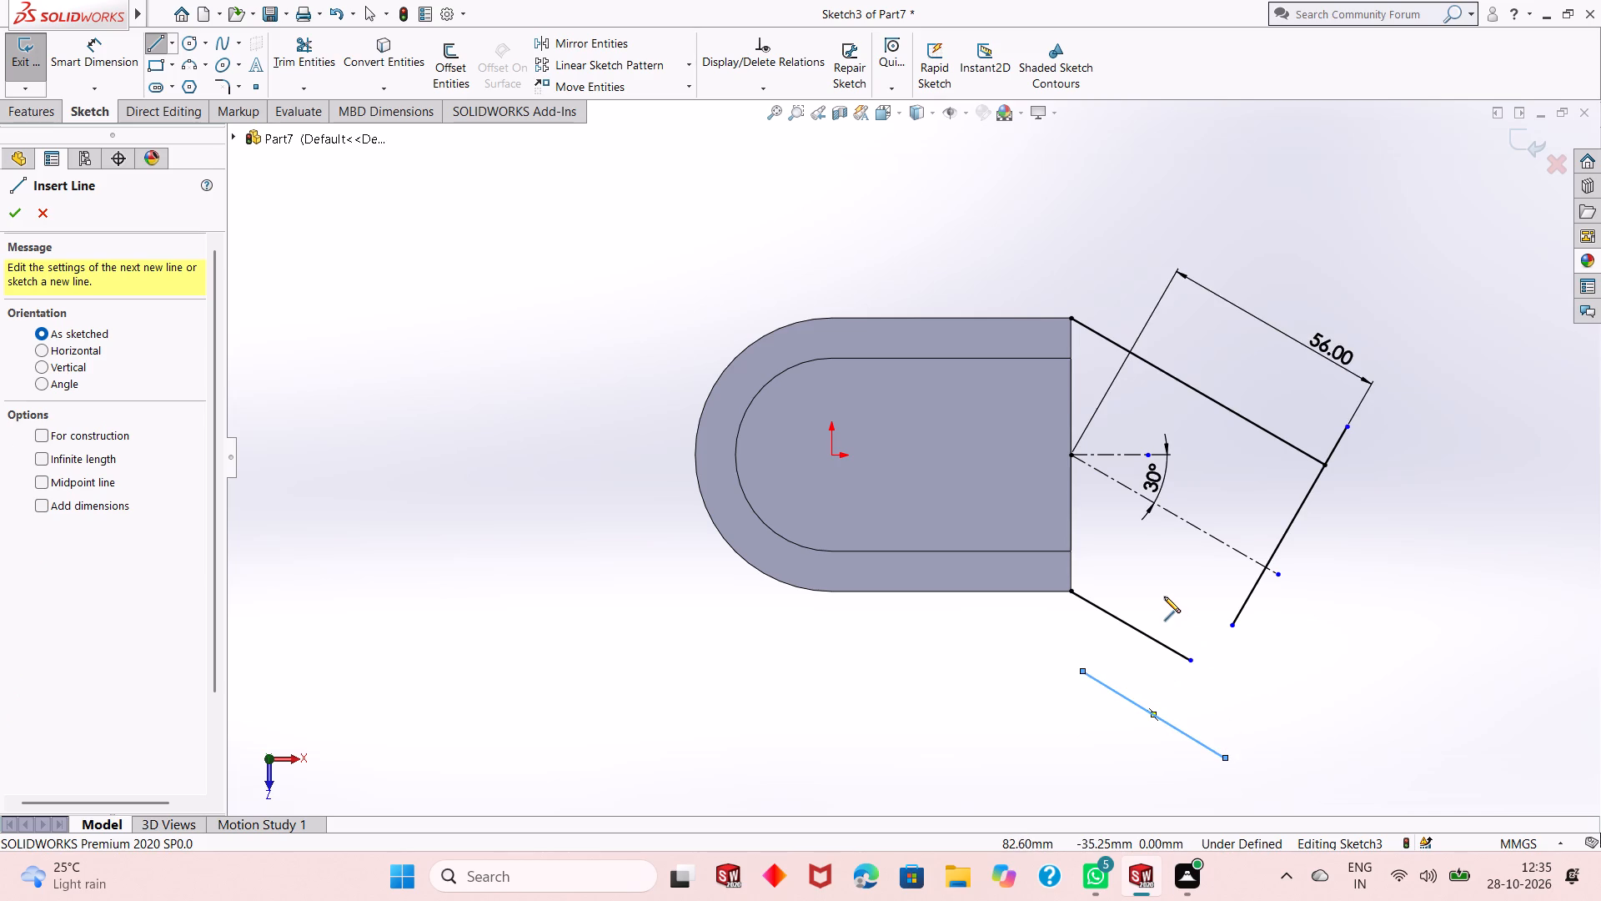
{"action": "left_click", "coordinate": [1186, 612]}
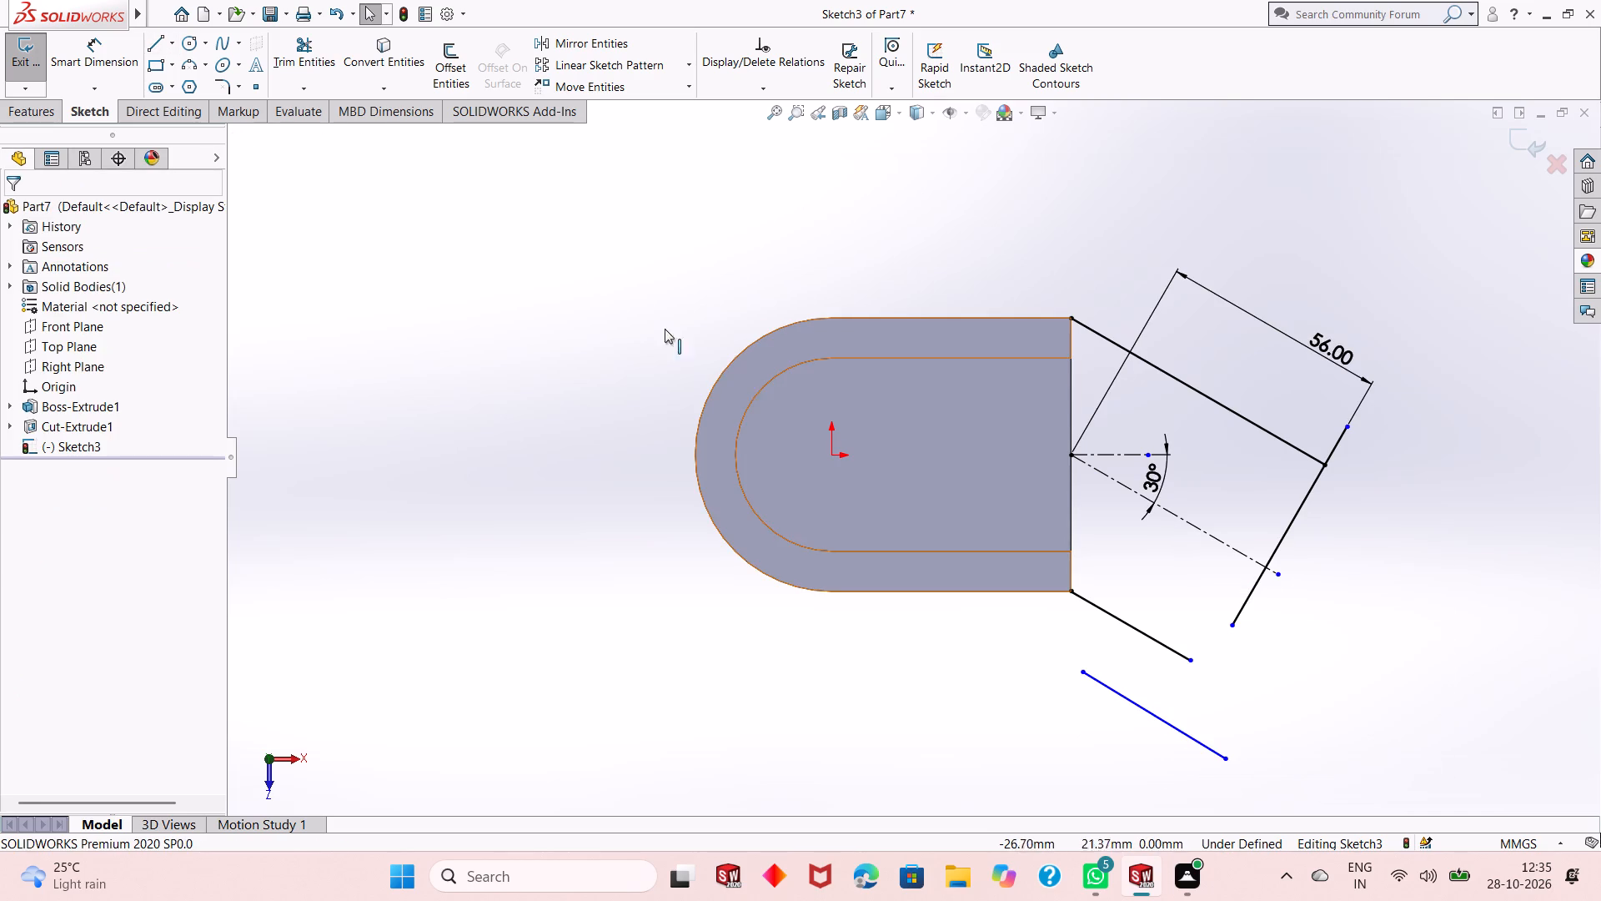
Extend the crossing line down to the helper line, and extend the lower sloping line to meet the crossing line.
{"action": "left_click", "coordinate": [302, 85]}
{"action": "left_click", "coordinate": [323, 120]}
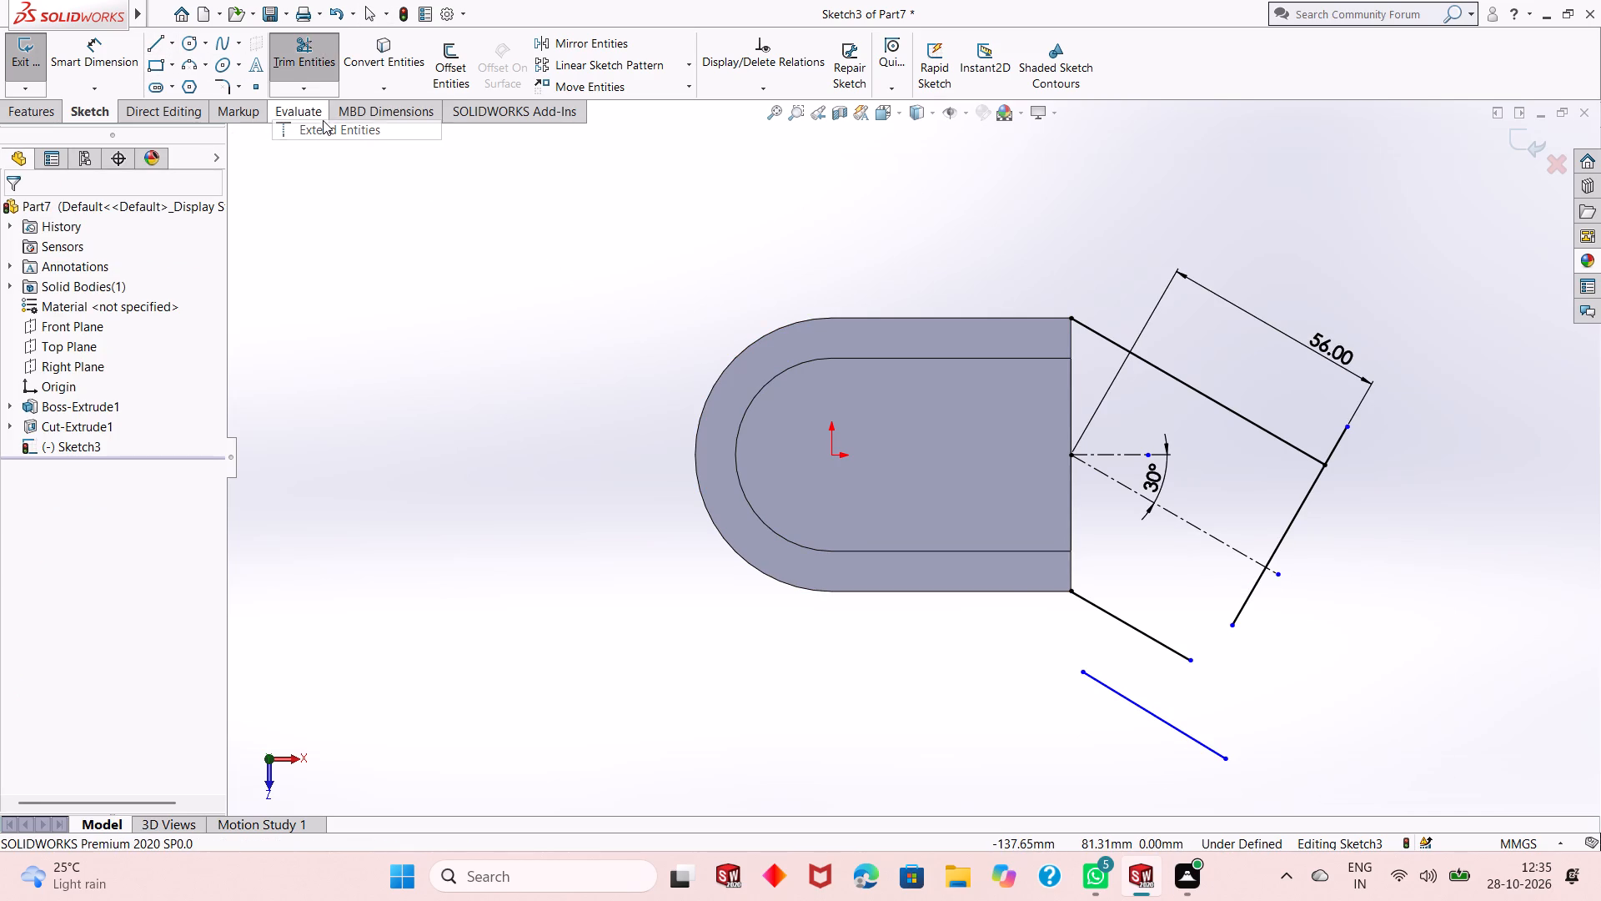
{"action": "left_click", "coordinate": [1245, 596]}
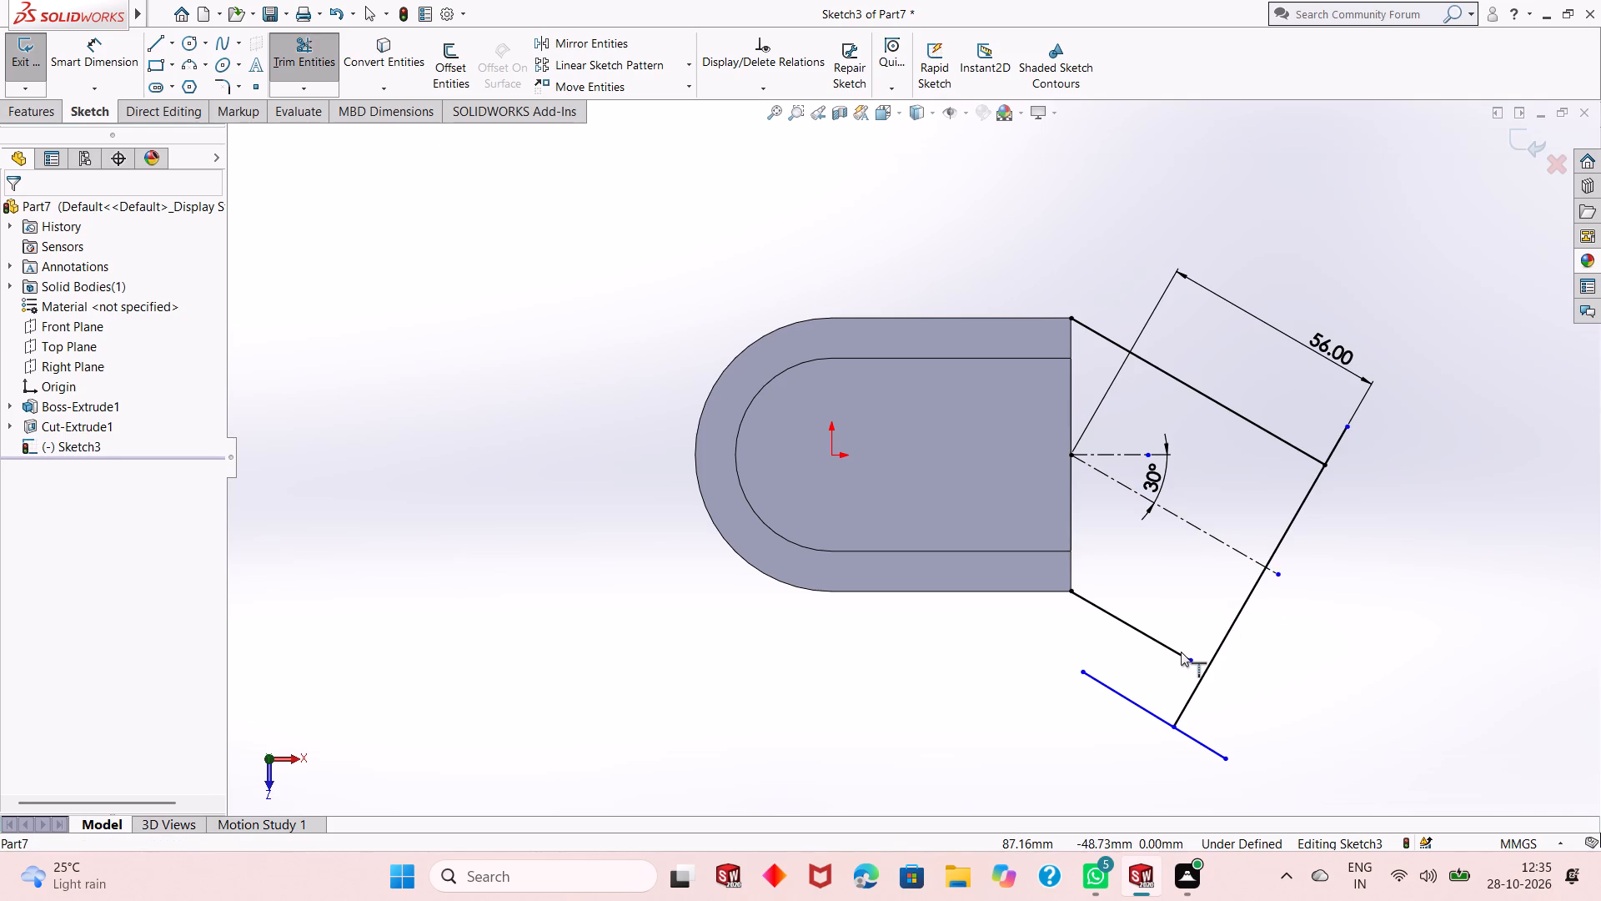
{"action": "left_click", "coordinate": [1181, 652]}
{"action": "key", "text": "Return"}
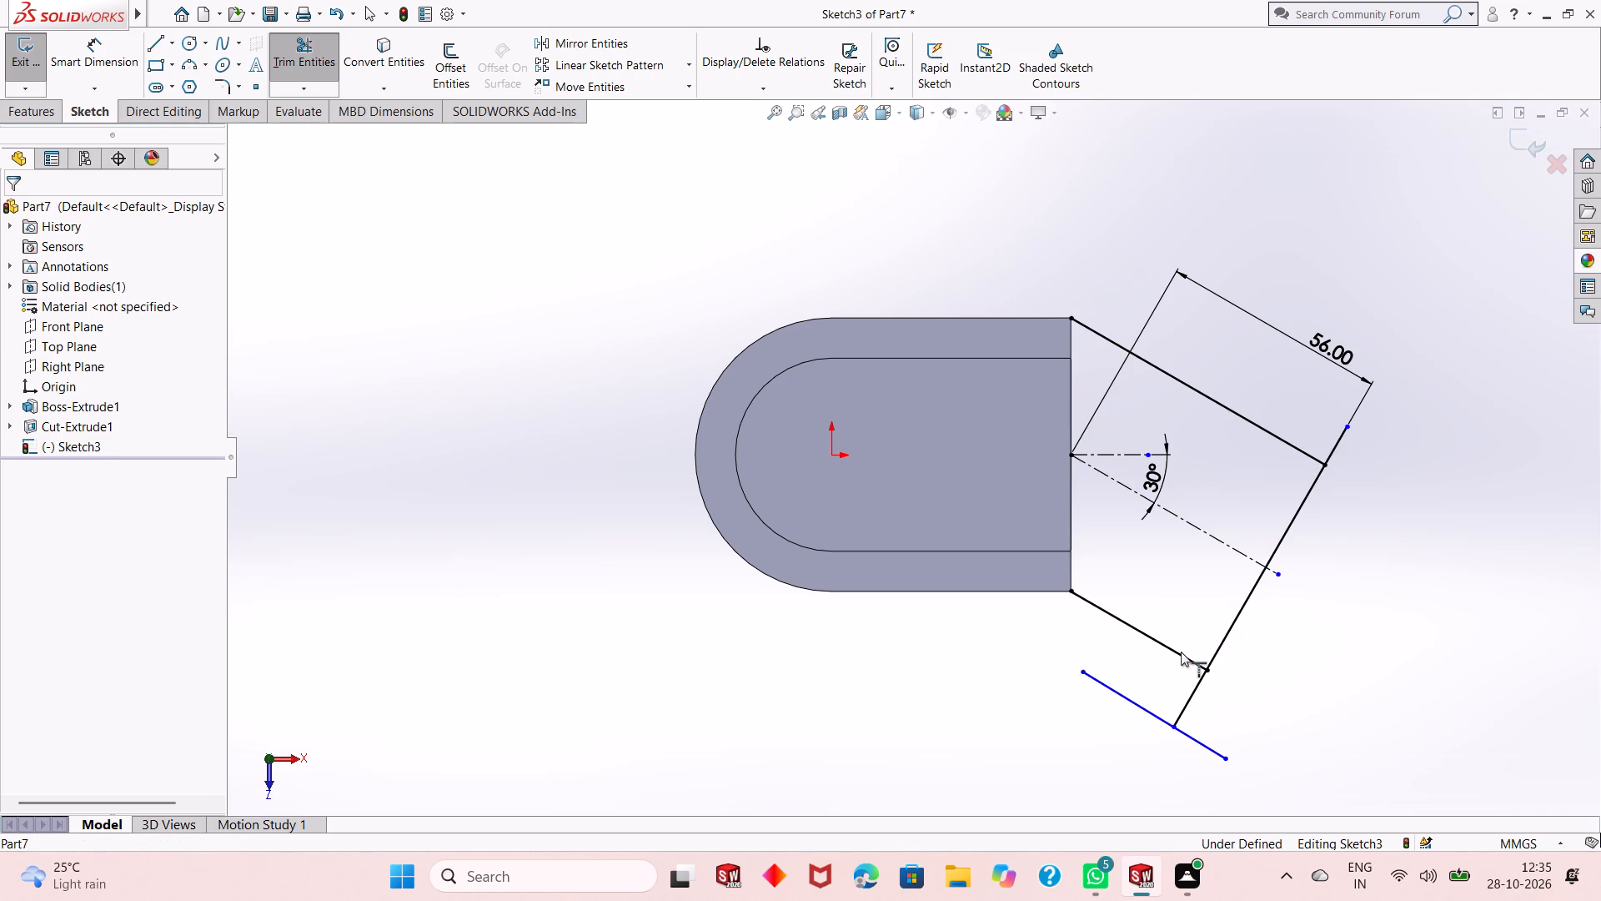
Trim away the helper line and both crossing-line ends that overhang the sloping lines, using Trim to closest.
{"action": "left_click", "coordinate": [291, 48]}
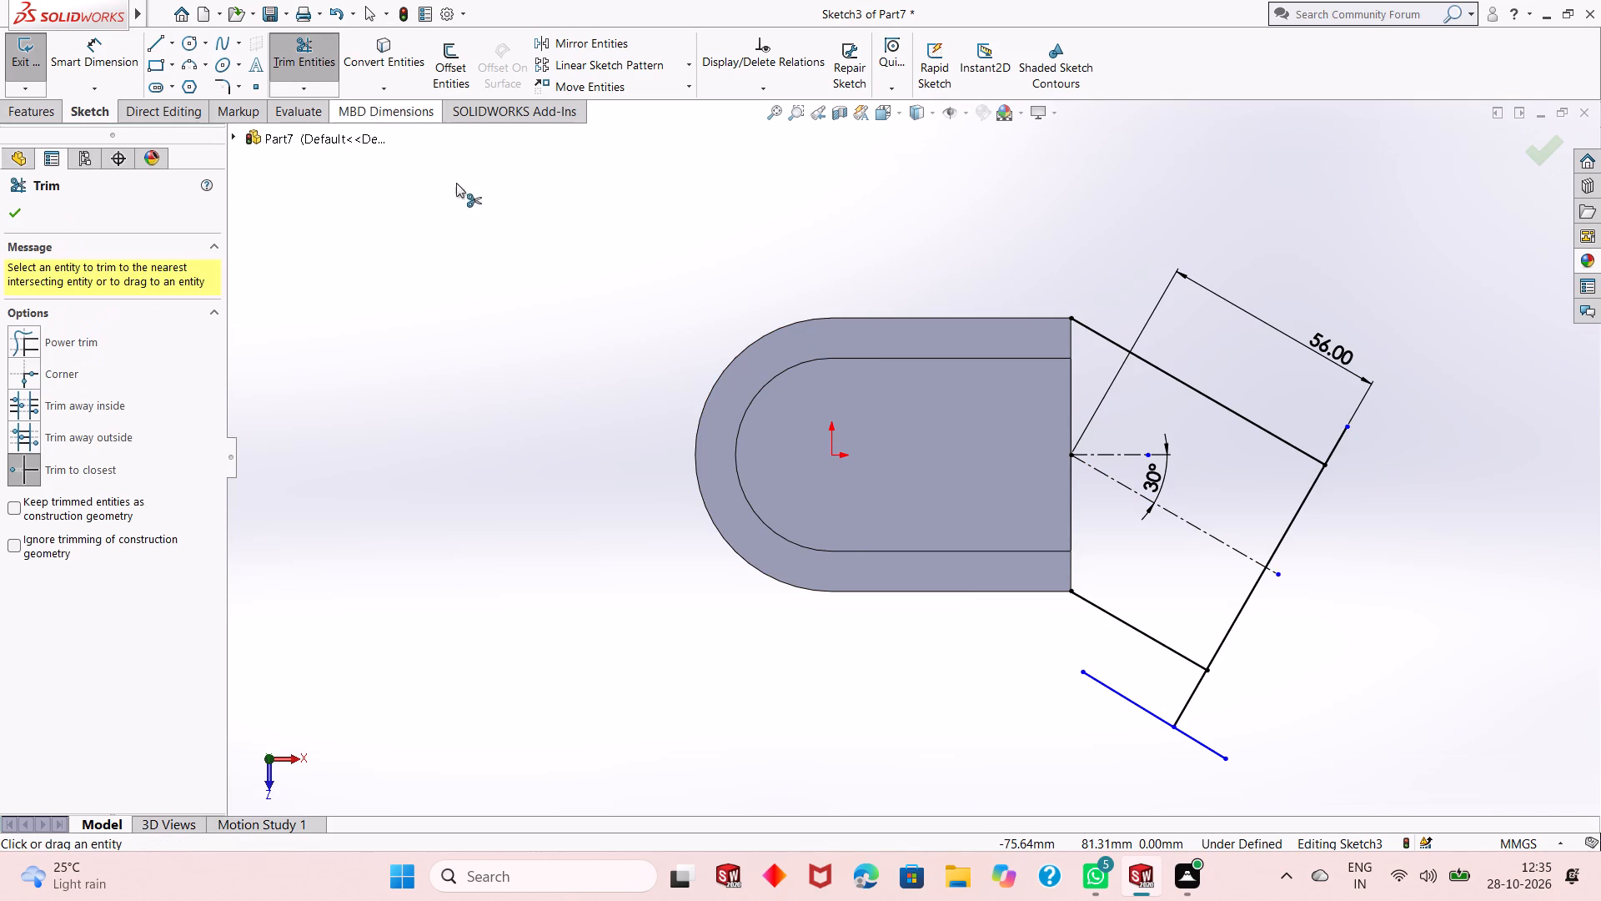
{"action": "left_click", "coordinate": [1188, 706]}
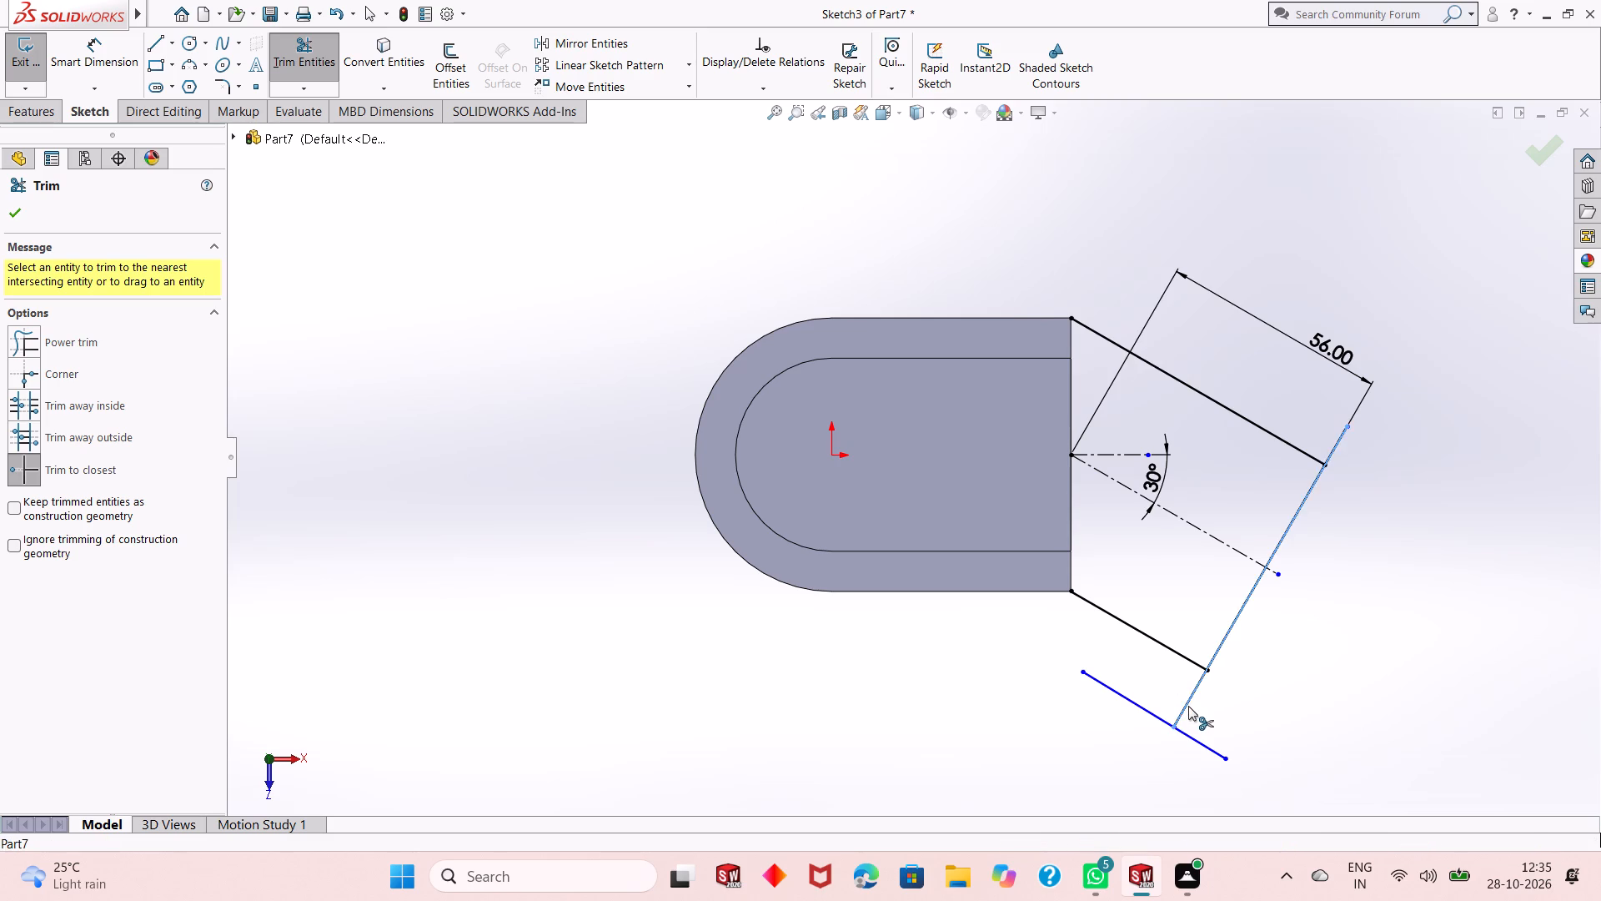
{"action": "left_click", "coordinate": [1184, 733]}
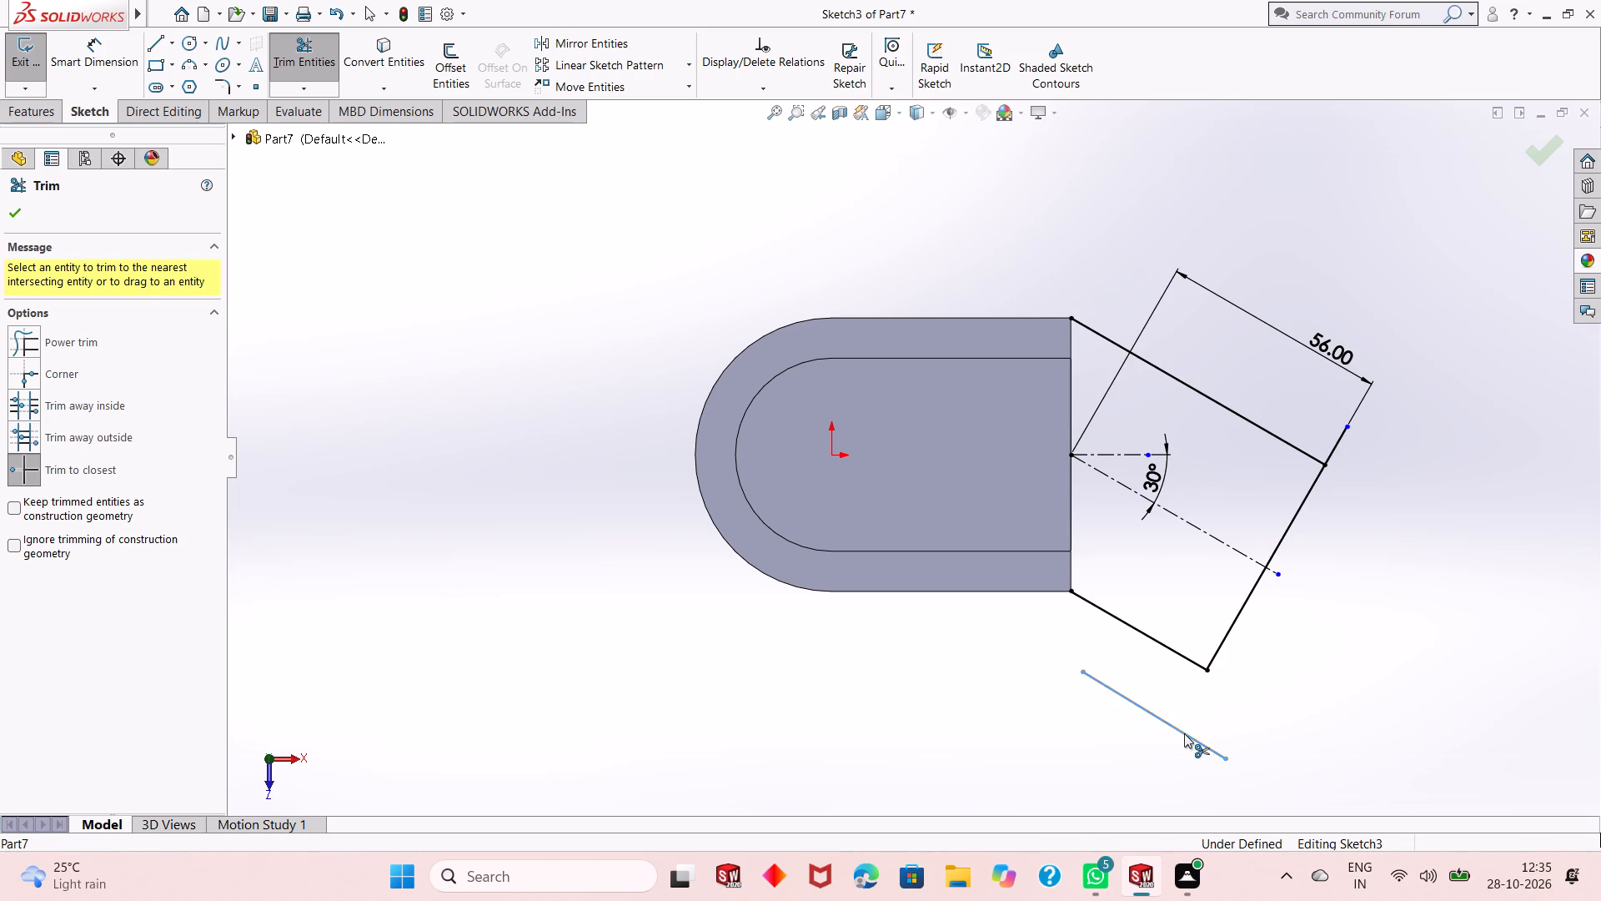
{"action": "left_click", "coordinate": [1330, 446]}
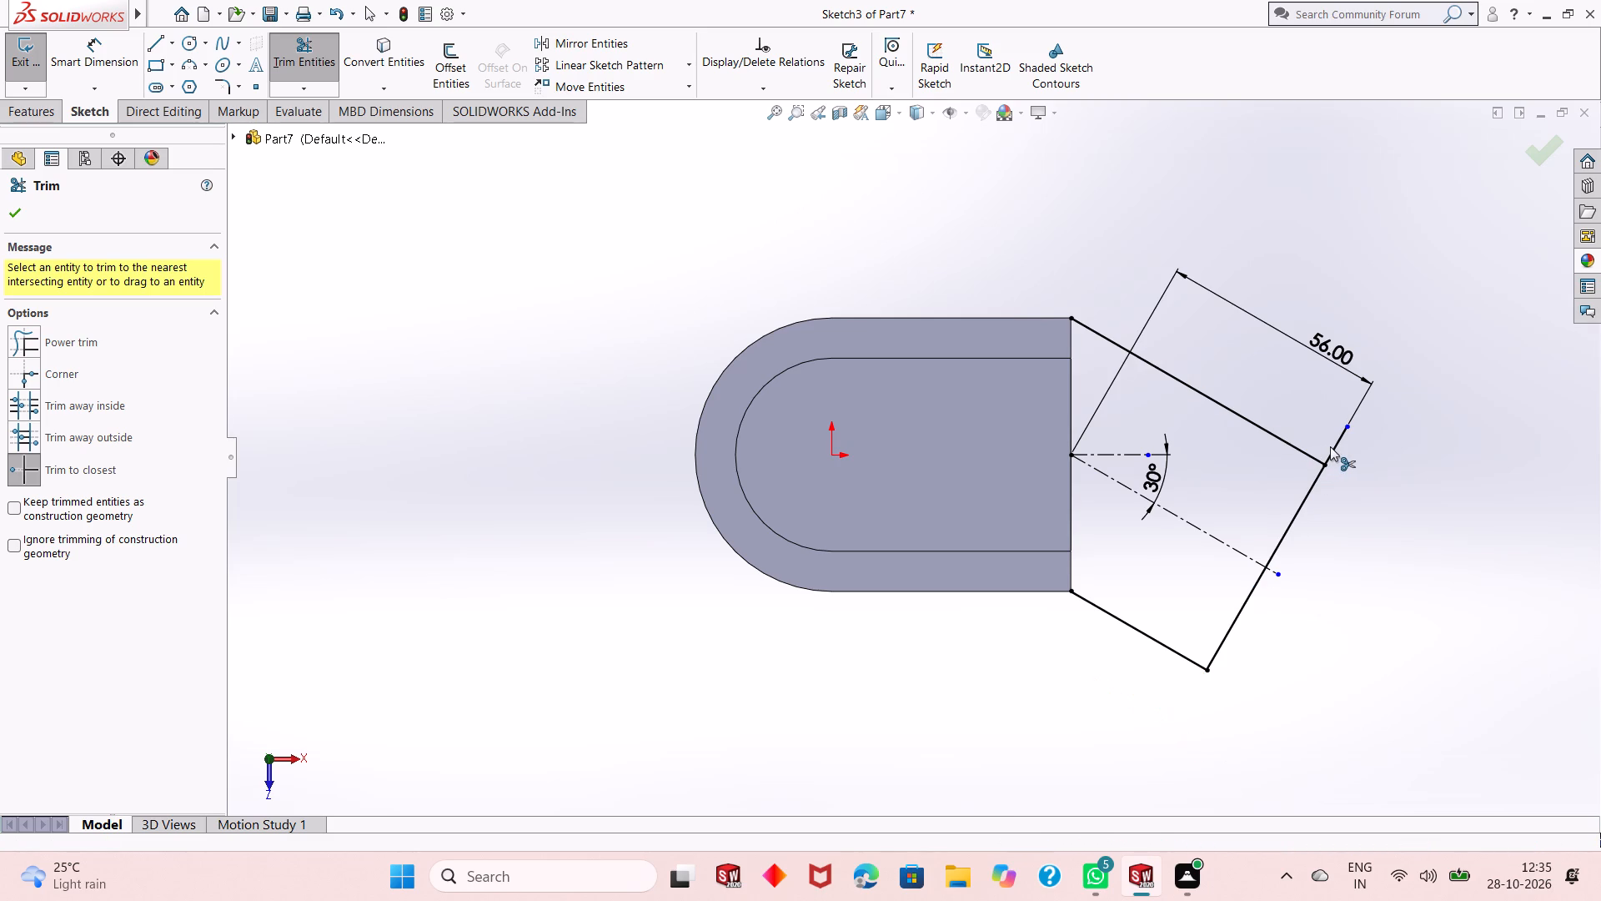
{"action": "left_click", "coordinate": [1333, 446]}
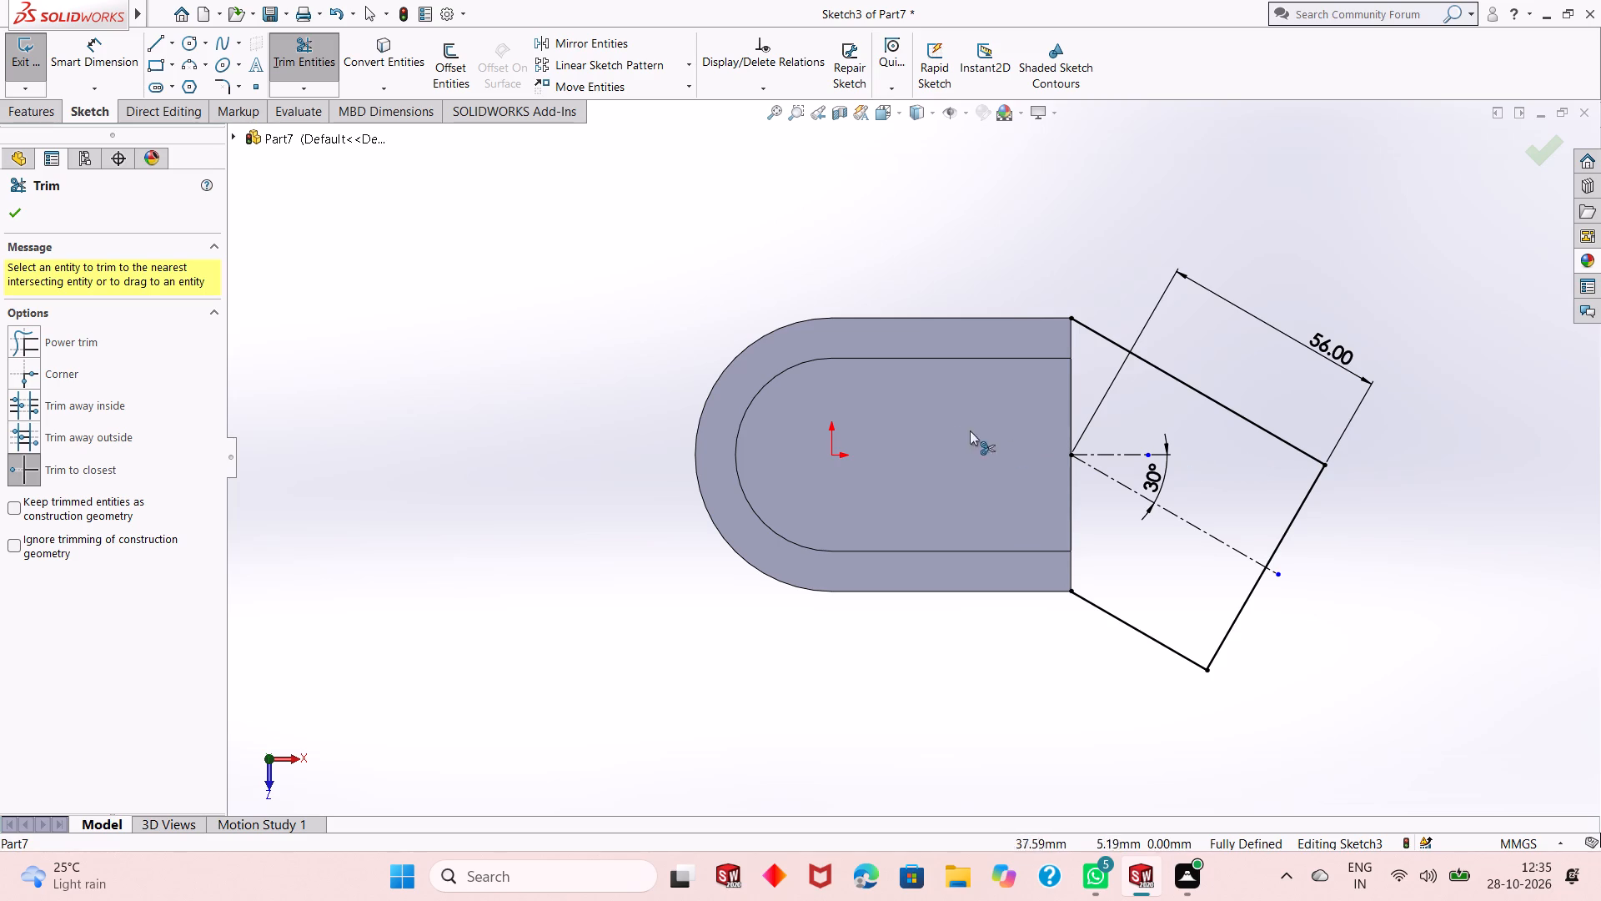
{"action": "right_click", "coordinate": [606, 375]}
{"action": "left_click", "coordinate": [641, 425]}
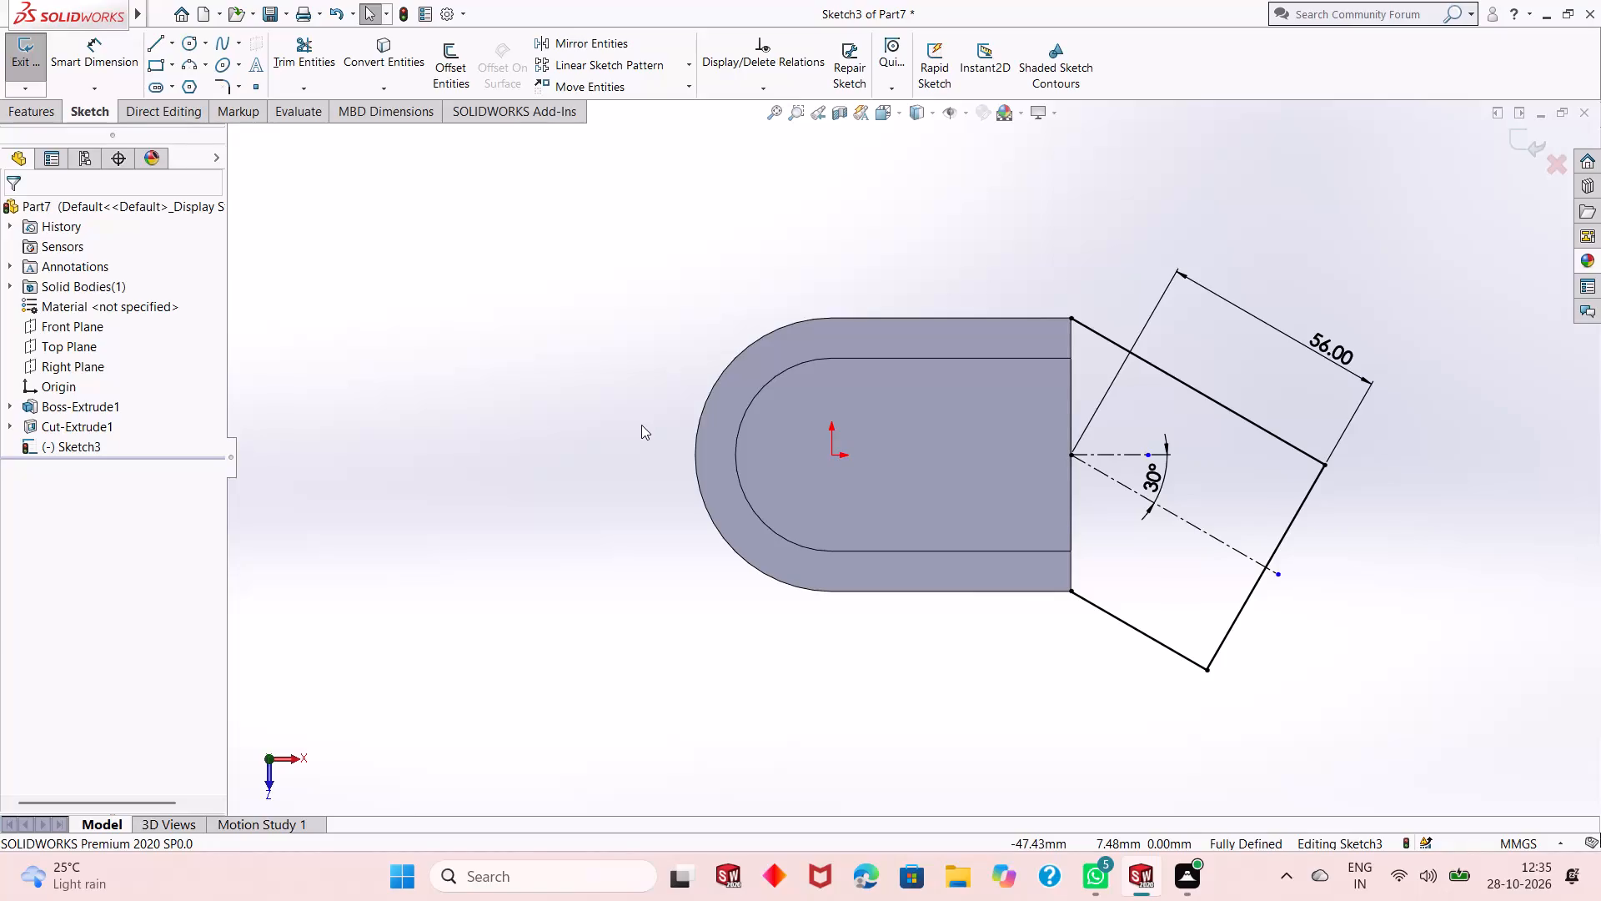
Close the angled section's profile with a 68 mm vertical line along the block's straight end.
{"action": "left_click", "coordinate": [160, 48]}
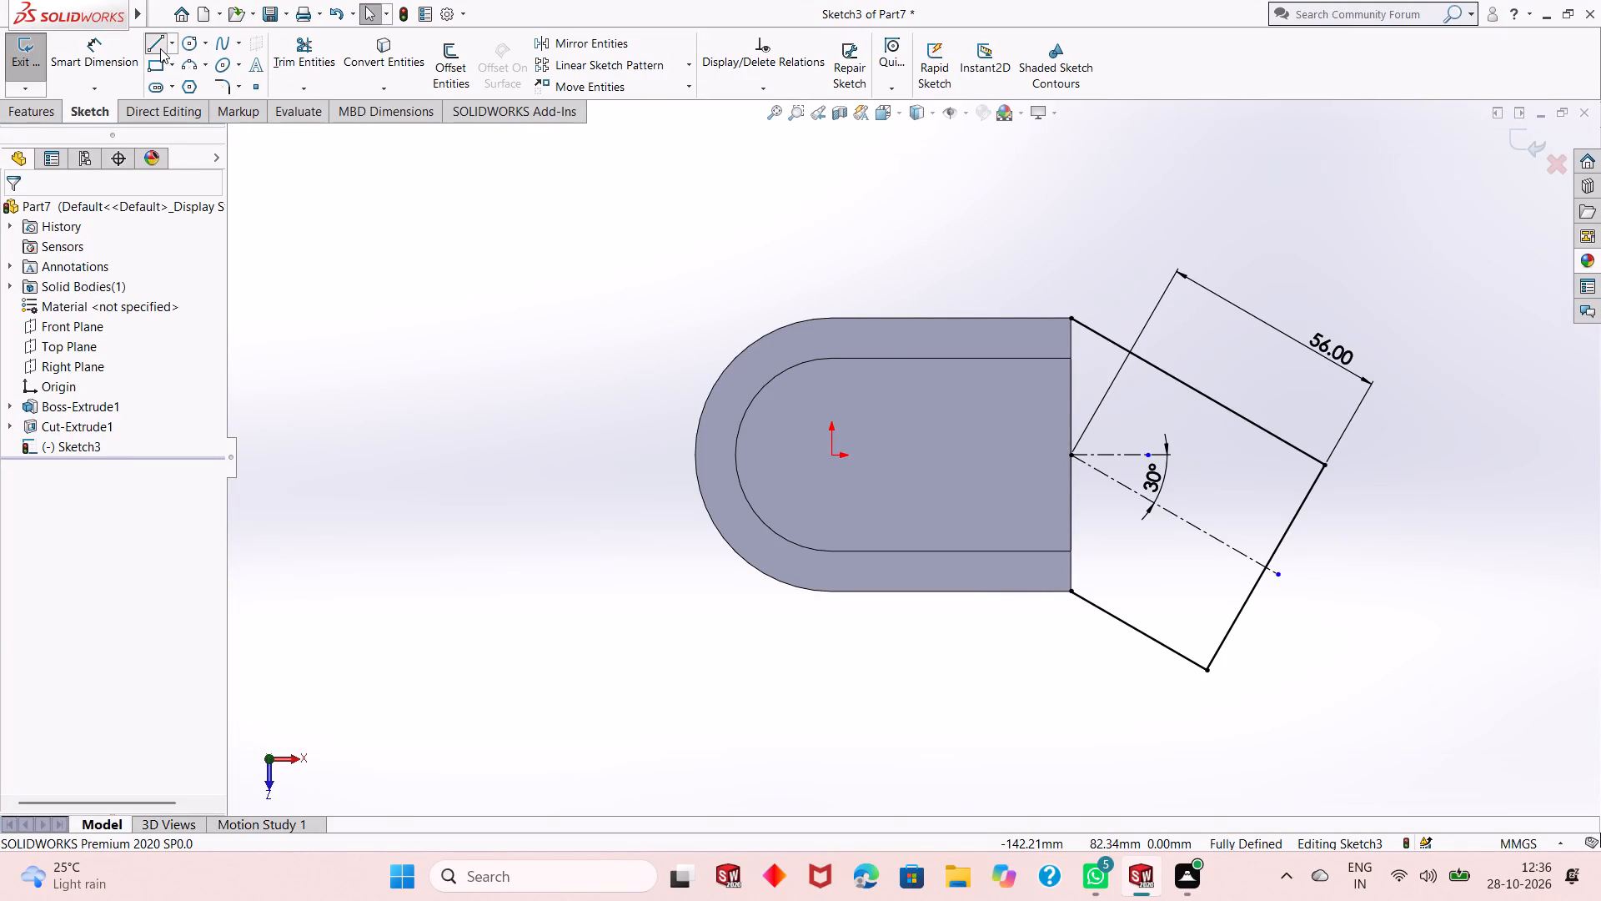
{"action": "left_click", "coordinate": [1072, 318]}
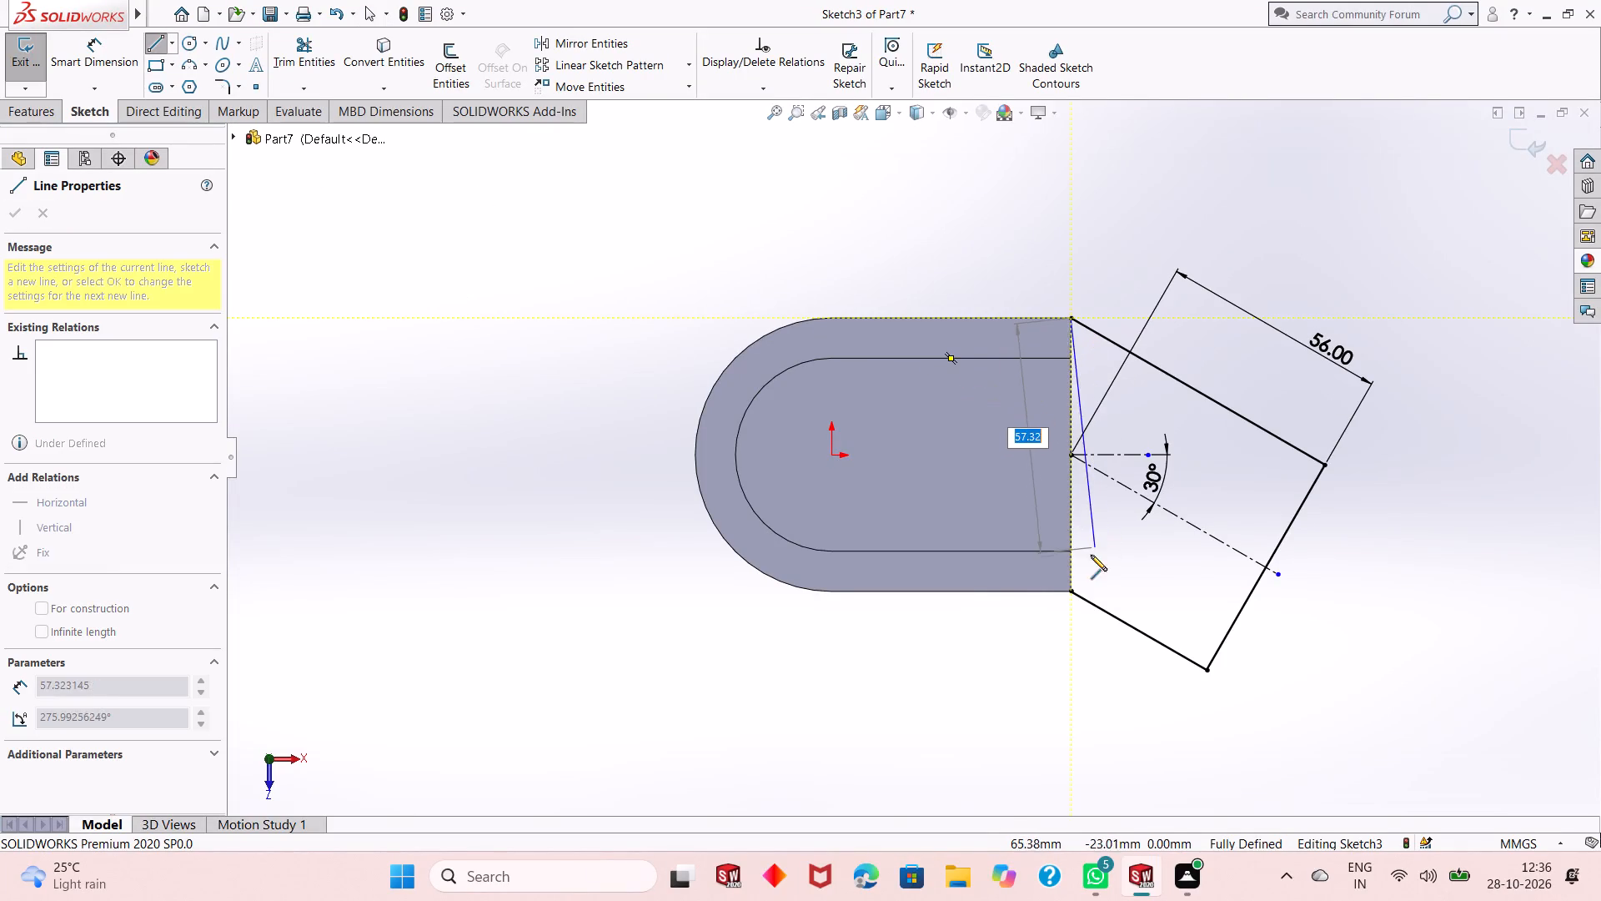
{"action": "left_click", "coordinate": [1072, 590]}
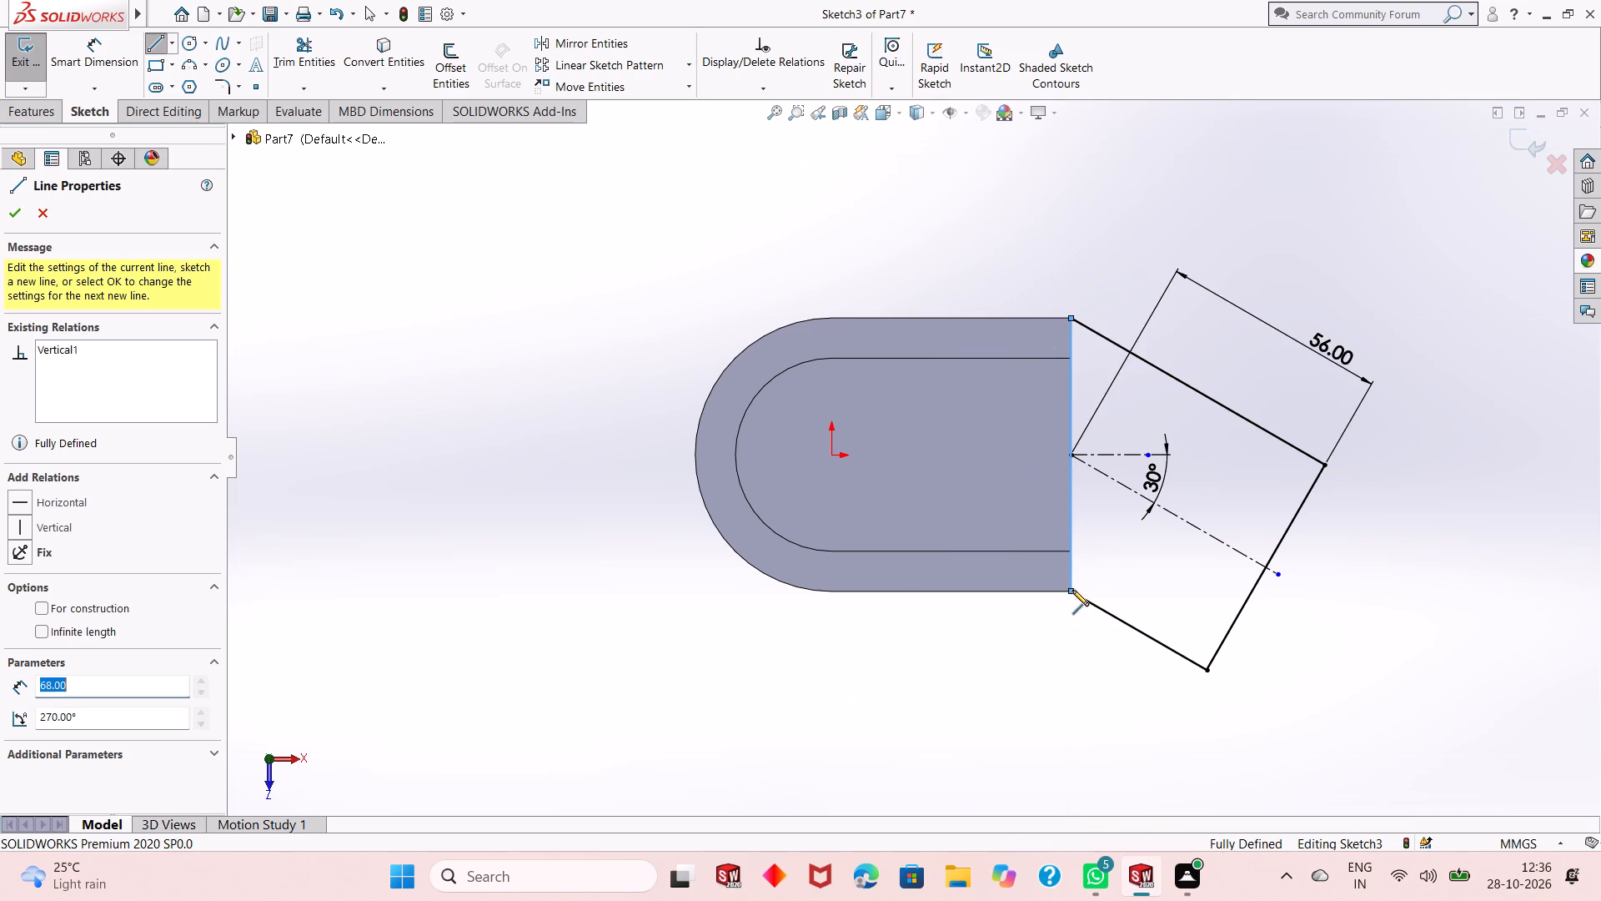
{"action": "key", "text": "Return"}
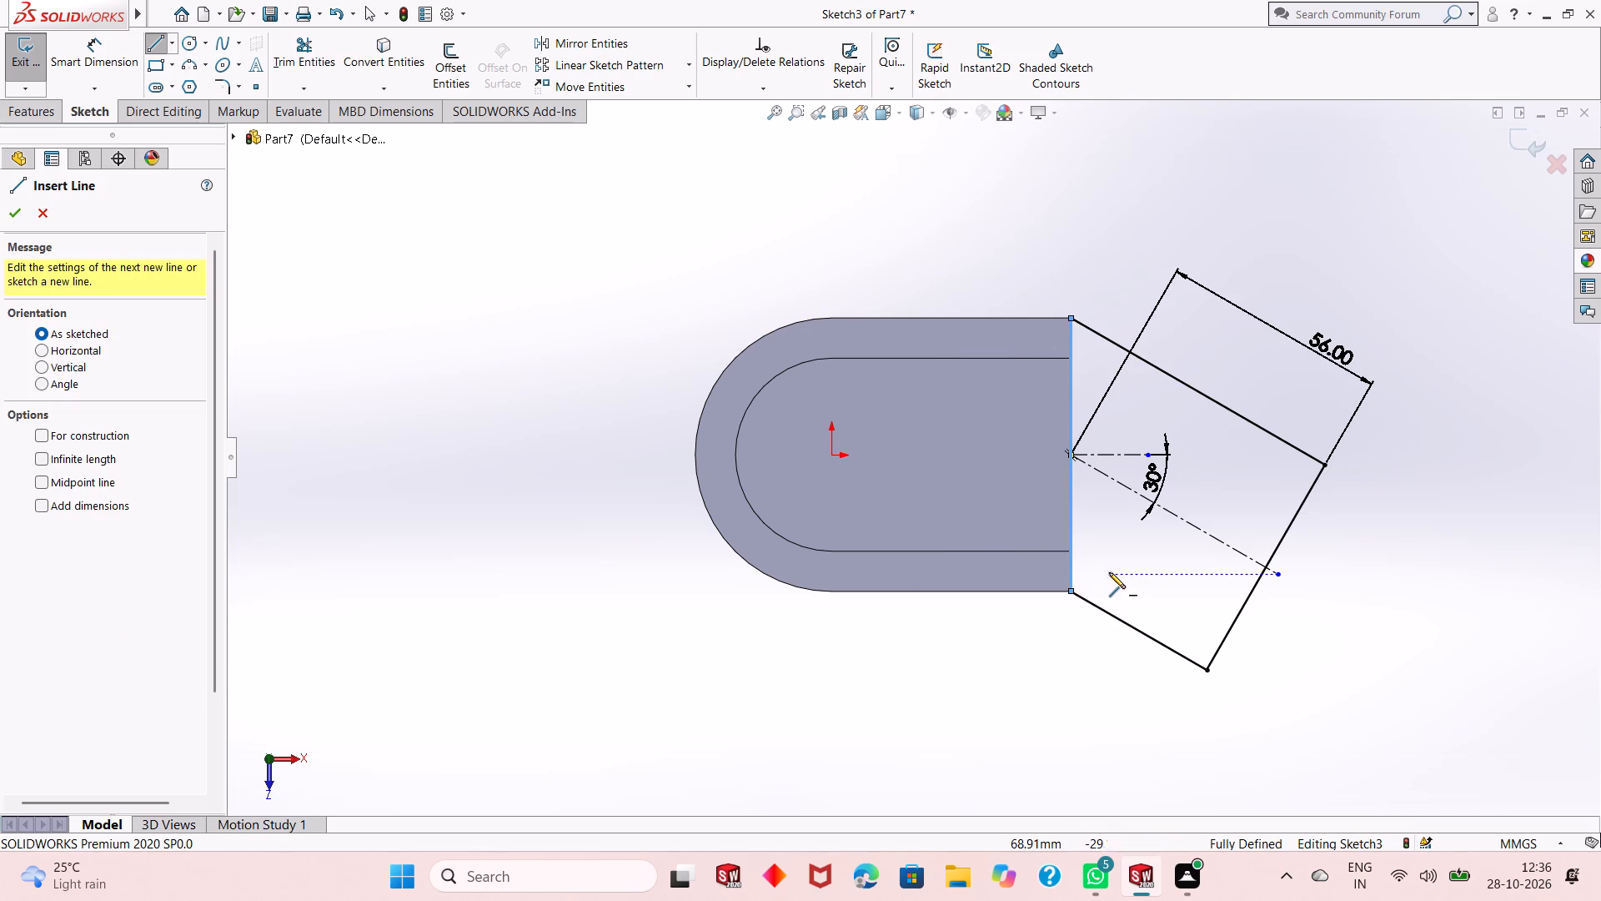
{"action": "key", "text": "Escape"}
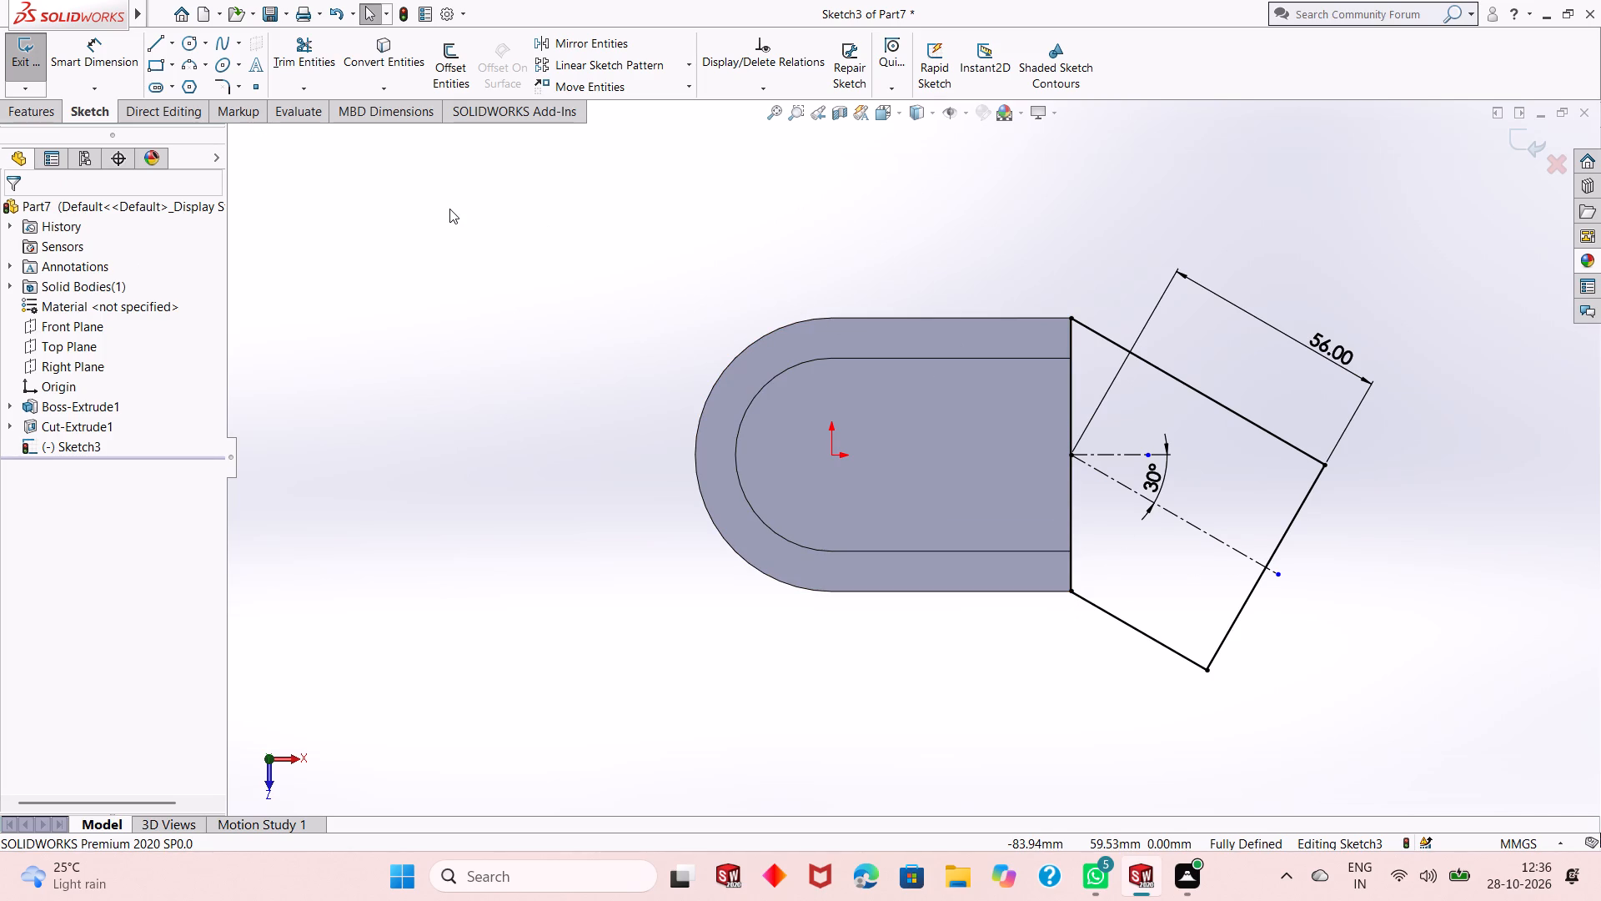
Extrude the closed angled profile 12 mm blind in the reversed direction, downward from the pocket floor, merged with the block.
{"action": "left_click", "coordinate": [56, 117]}
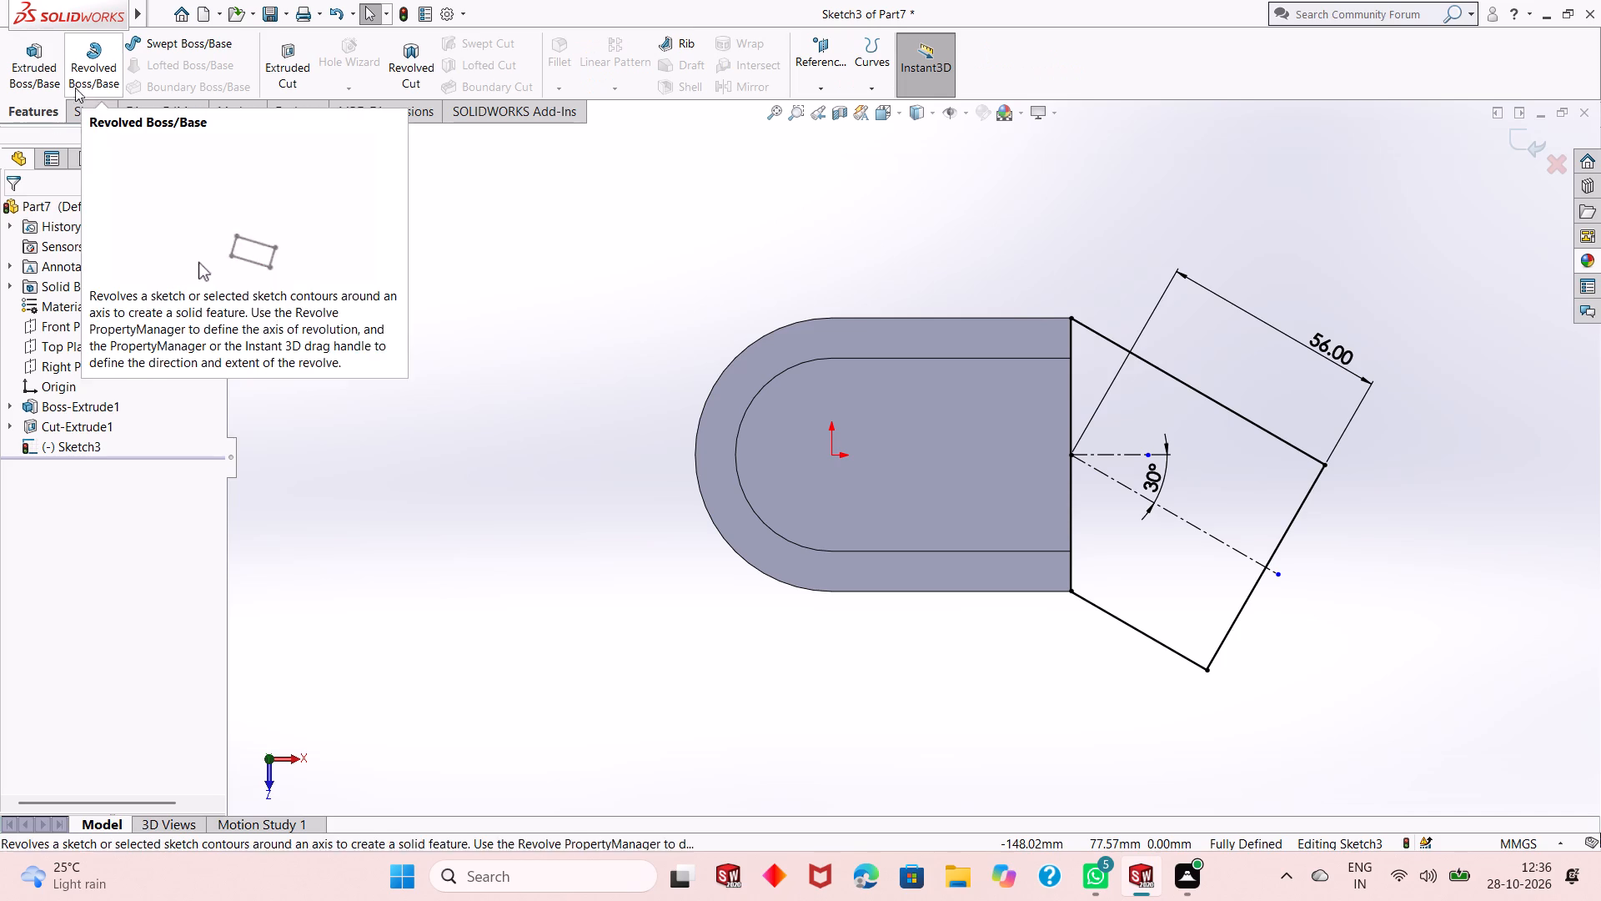
{"action": "left_click", "coordinate": [51, 73]}
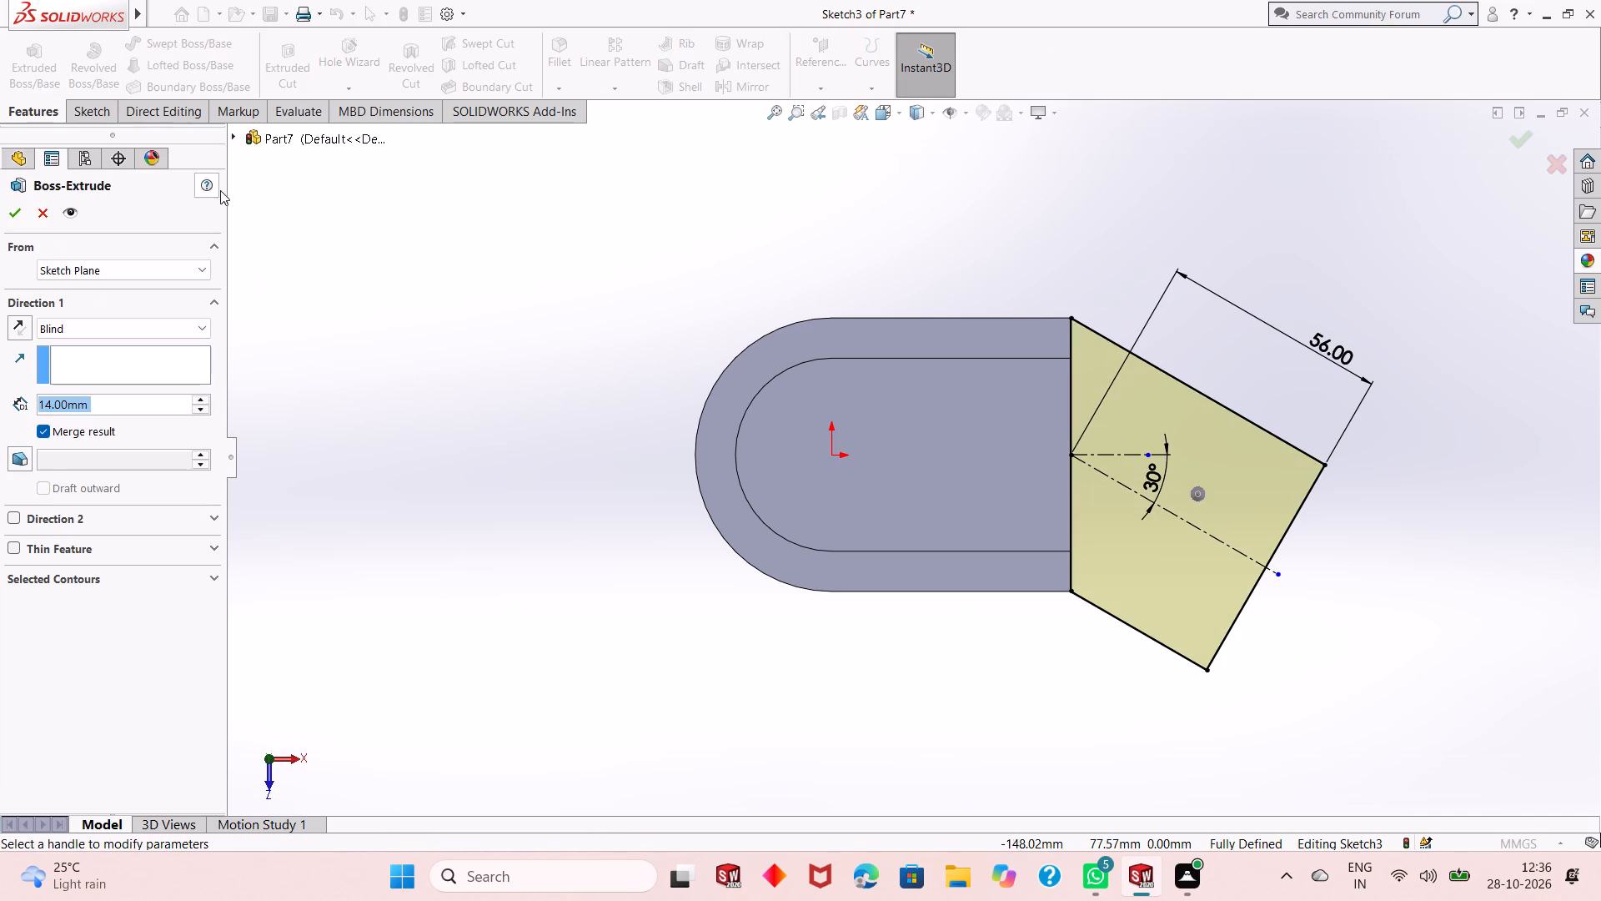
{"action": "right_click", "coordinate": [611, 479]}
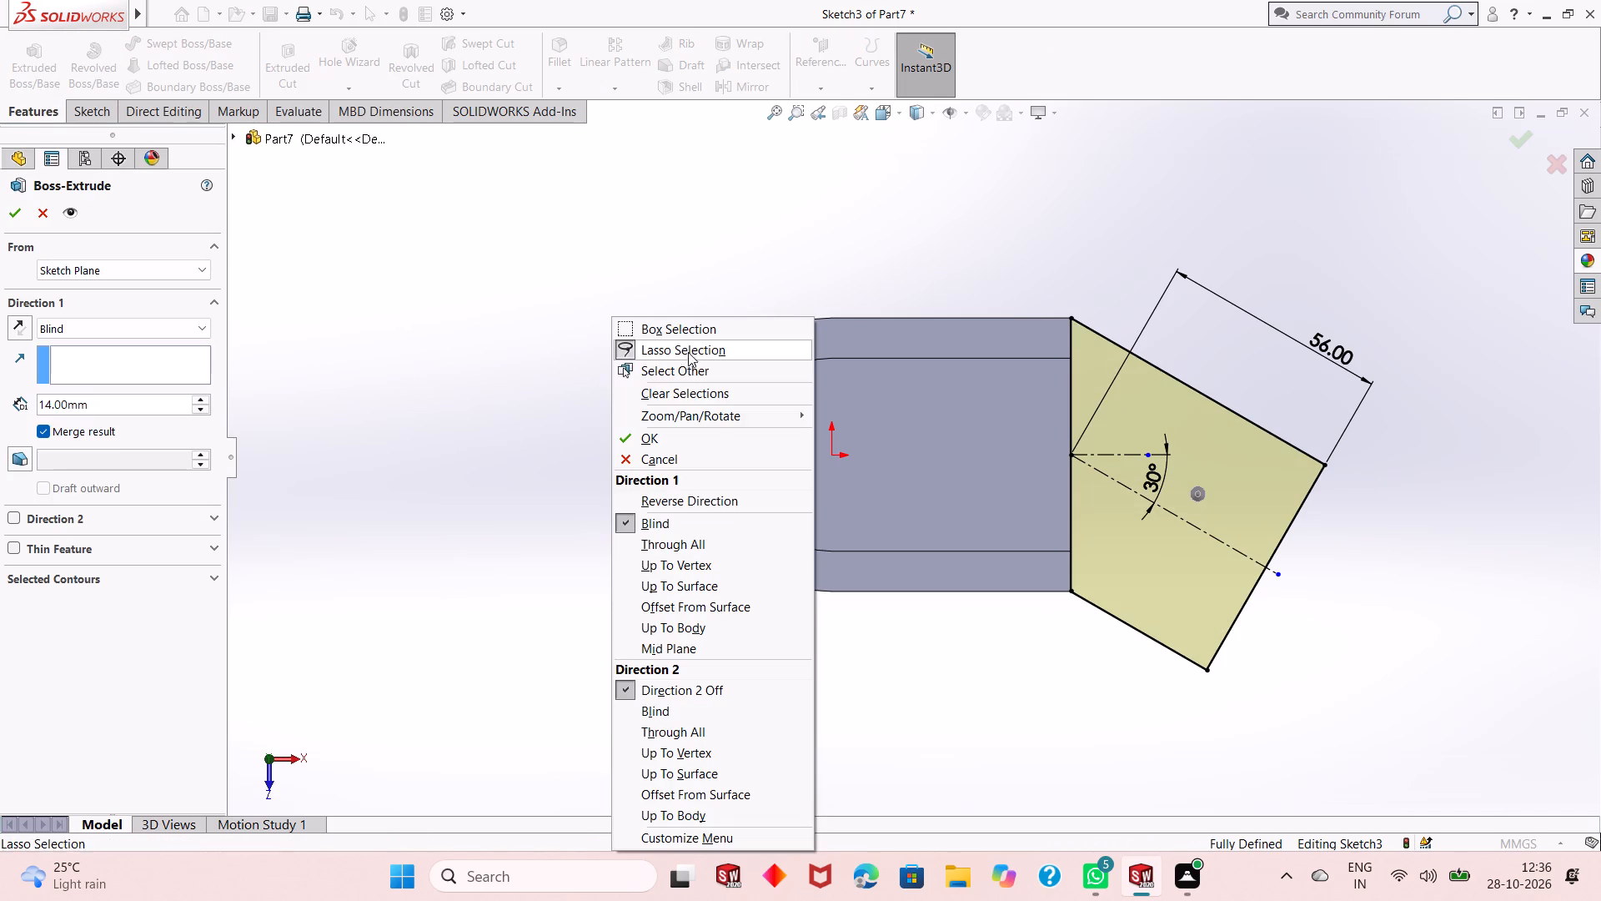
{"action": "left_click", "coordinate": [712, 413]}
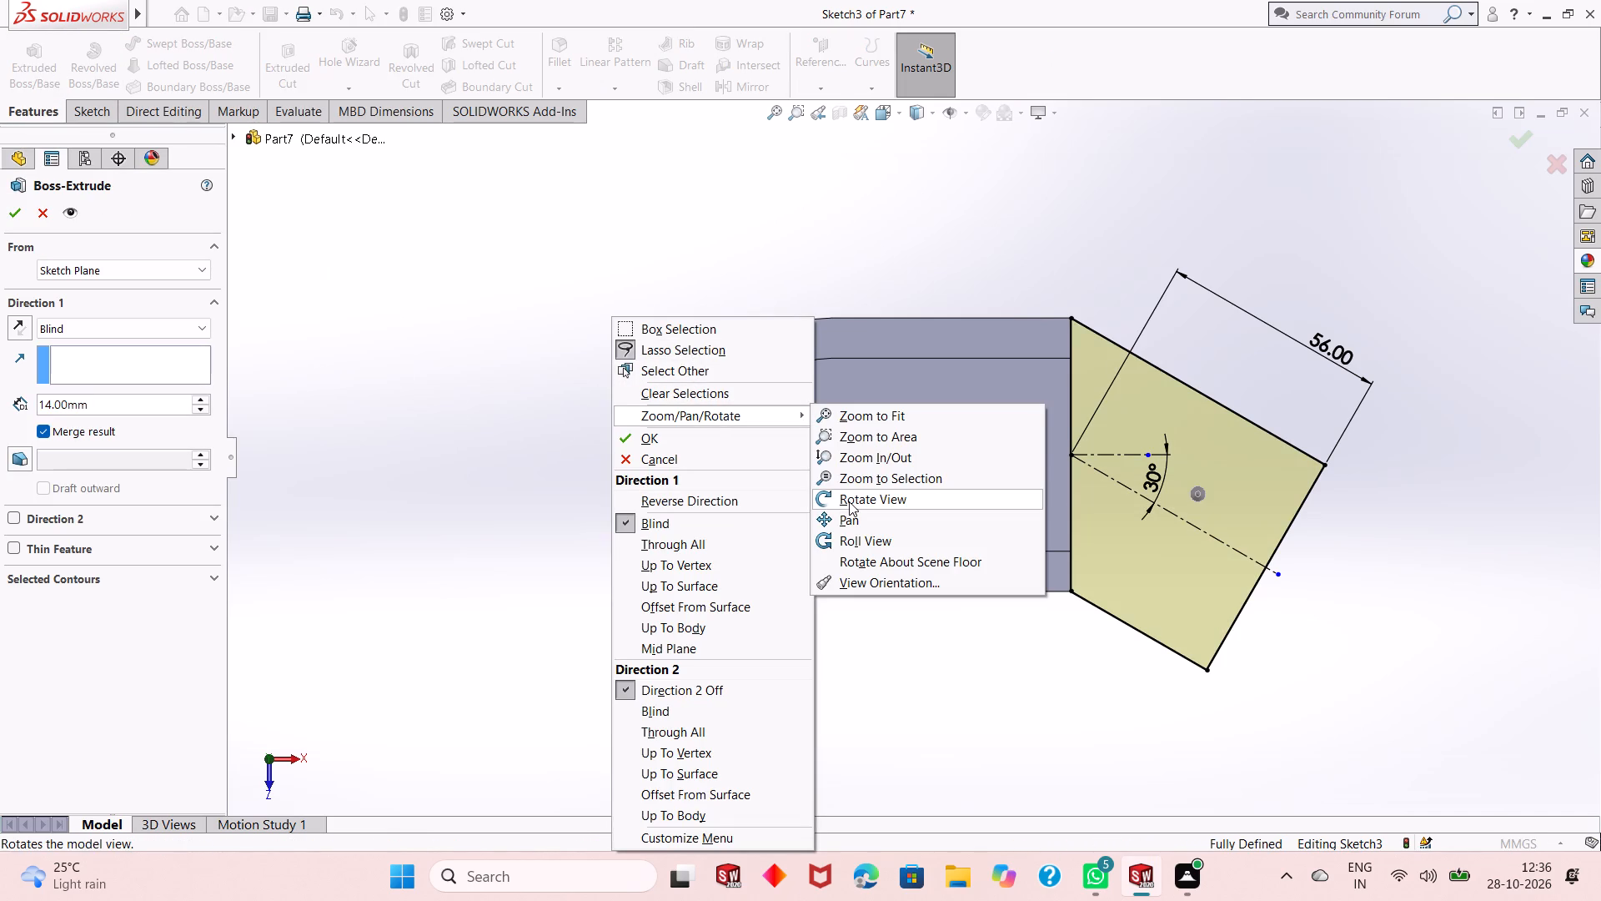
{"action": "left_click", "coordinate": [849, 501]}
{"action": "left_click_drag", "start_coordinate": [938, 619], "coordinate": [878, 433]}
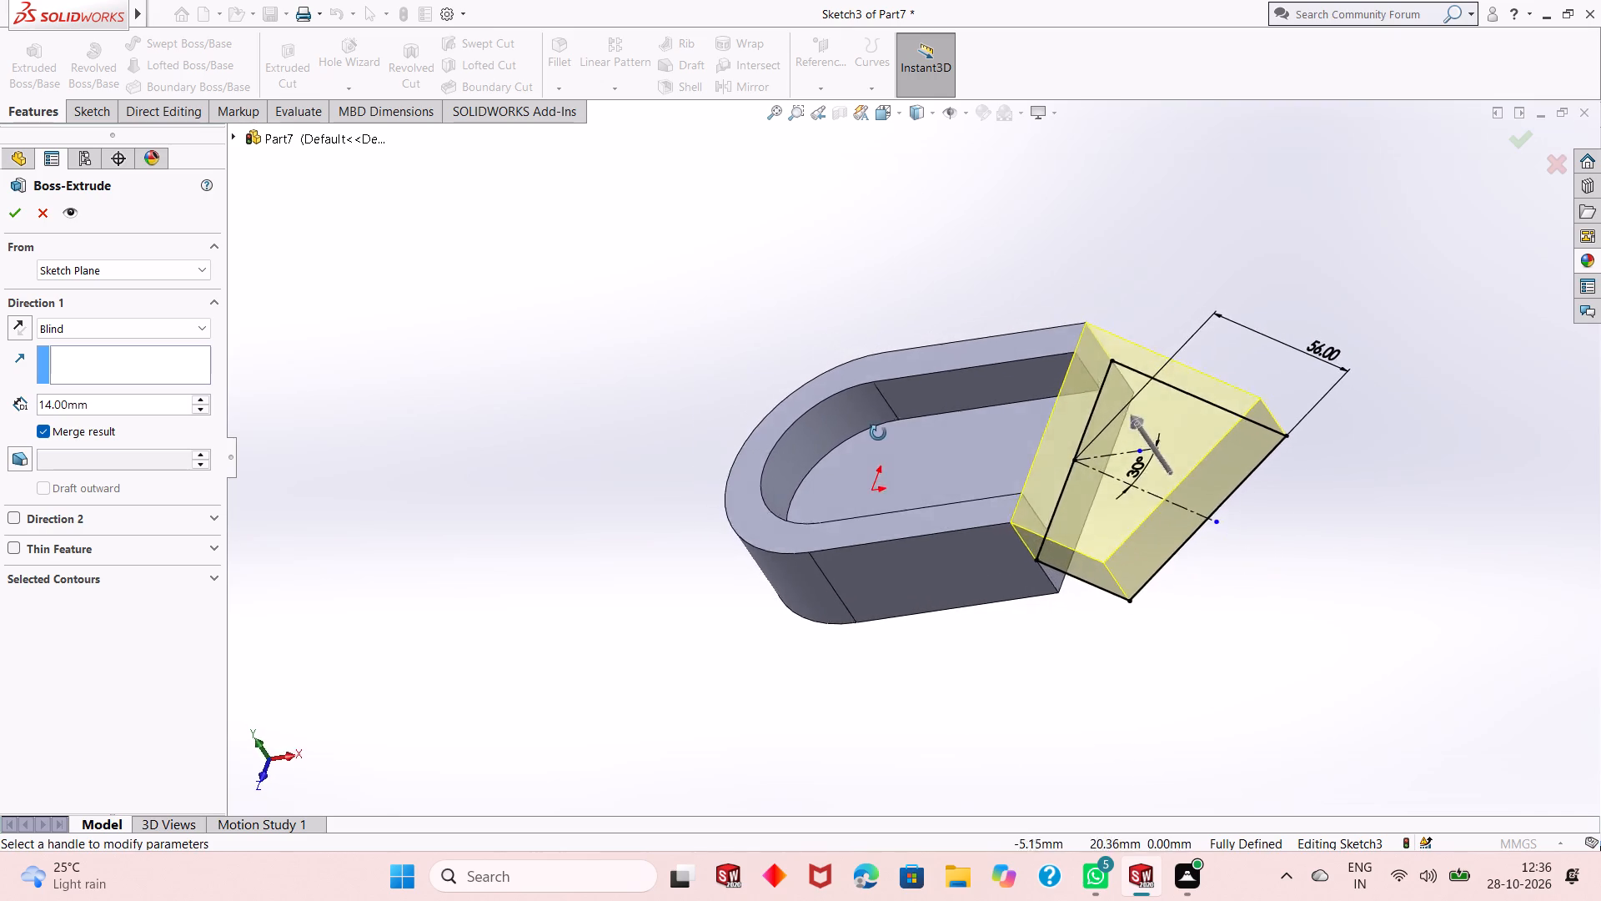
{"action": "left_click_drag", "start_coordinate": [878, 433], "coordinate": [918, 418]}
{"action": "left_click_drag", "start_coordinate": [998, 531], "coordinate": [971, 396]}
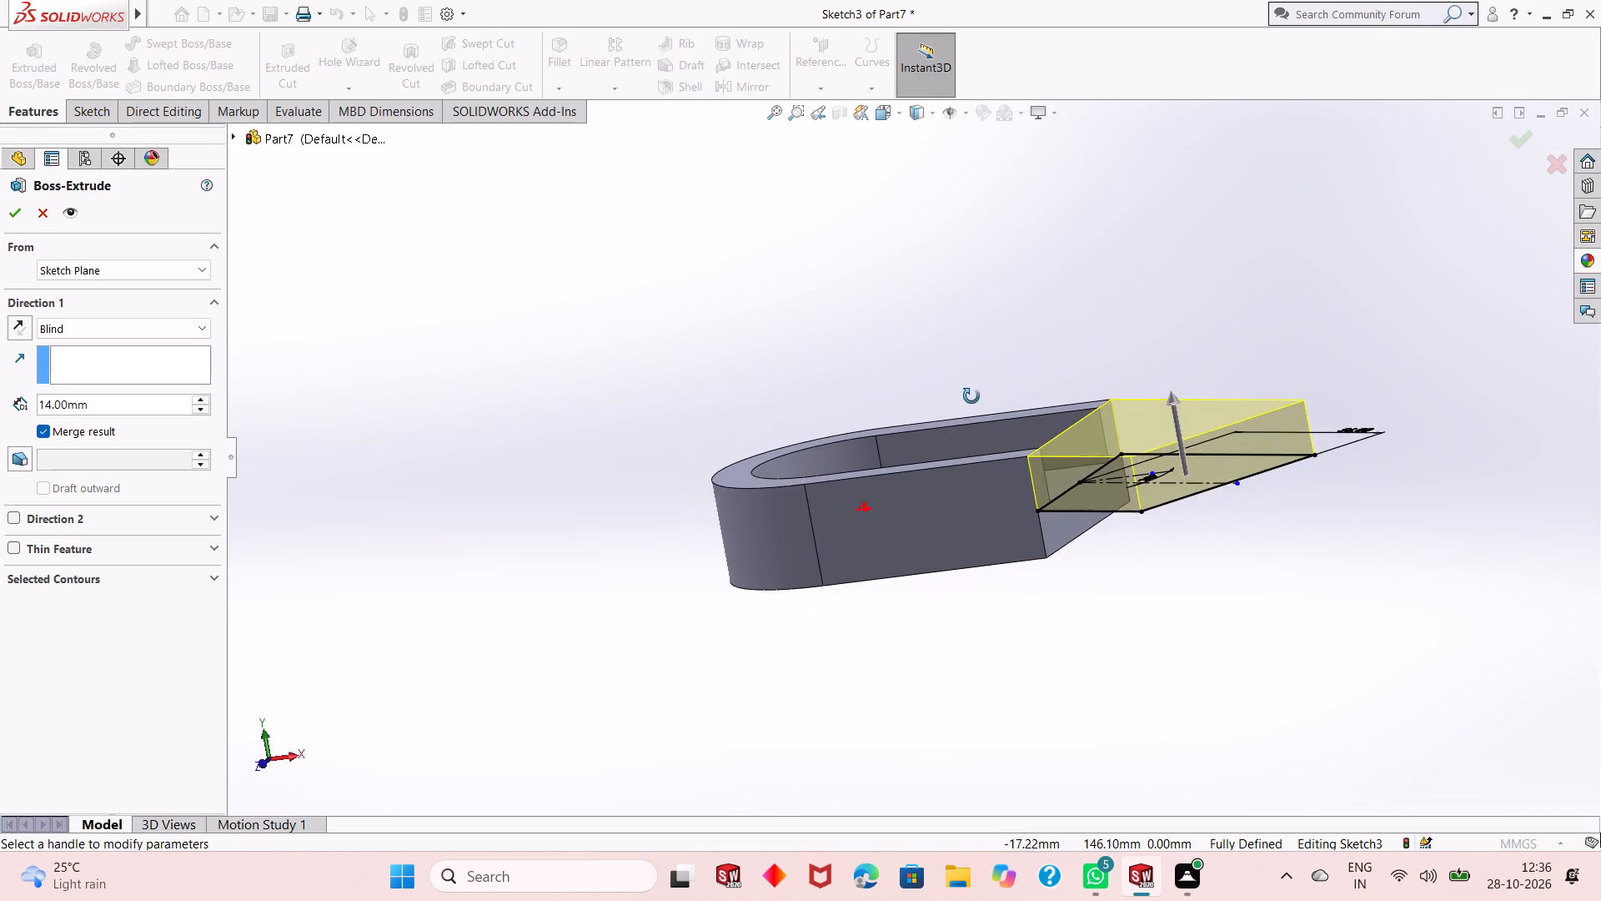
{"action": "left_click_drag", "start_coordinate": [971, 396], "coordinate": [973, 405]}
{"action": "left_click", "coordinate": [697, 375]}
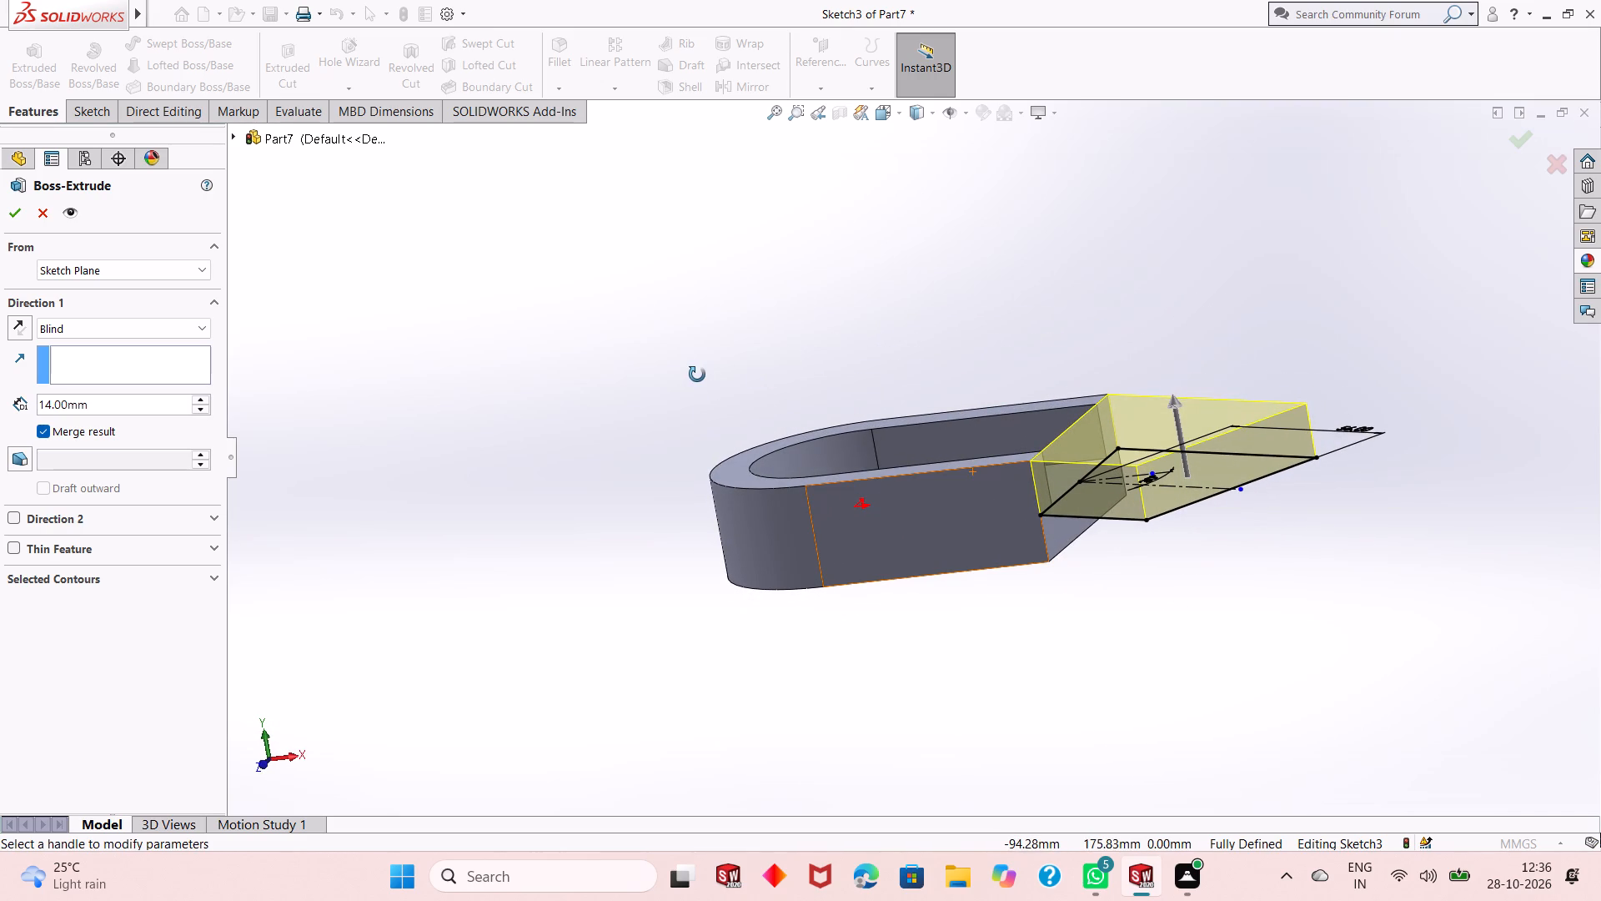
{"action": "left_click", "coordinate": [615, 382]}
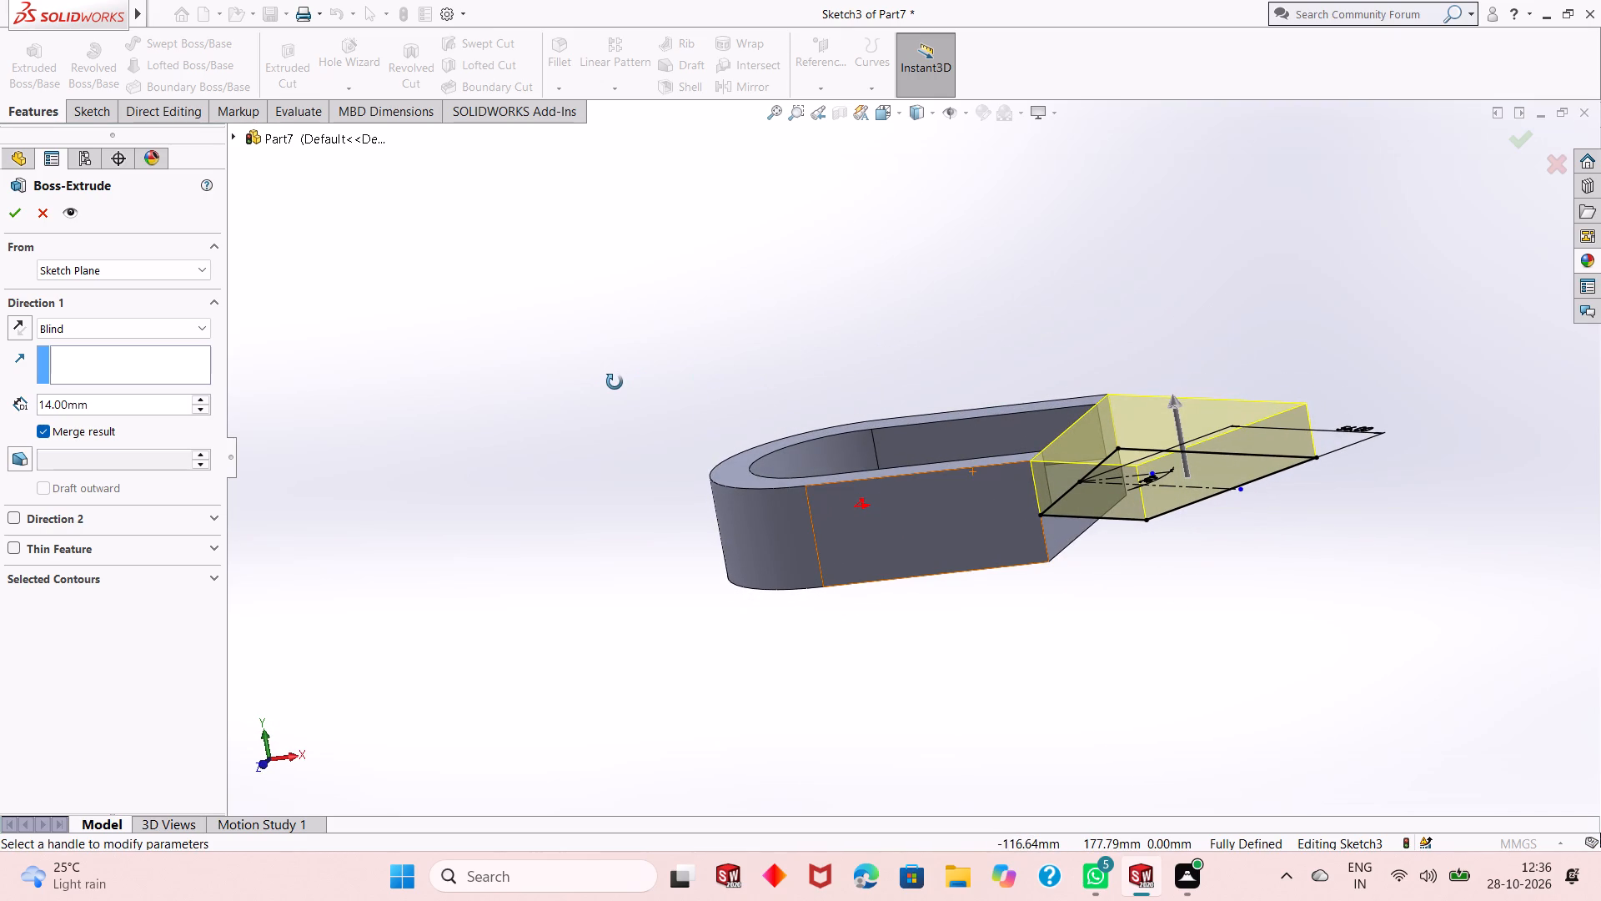
{"action": "right_click", "coordinate": [615, 382]}
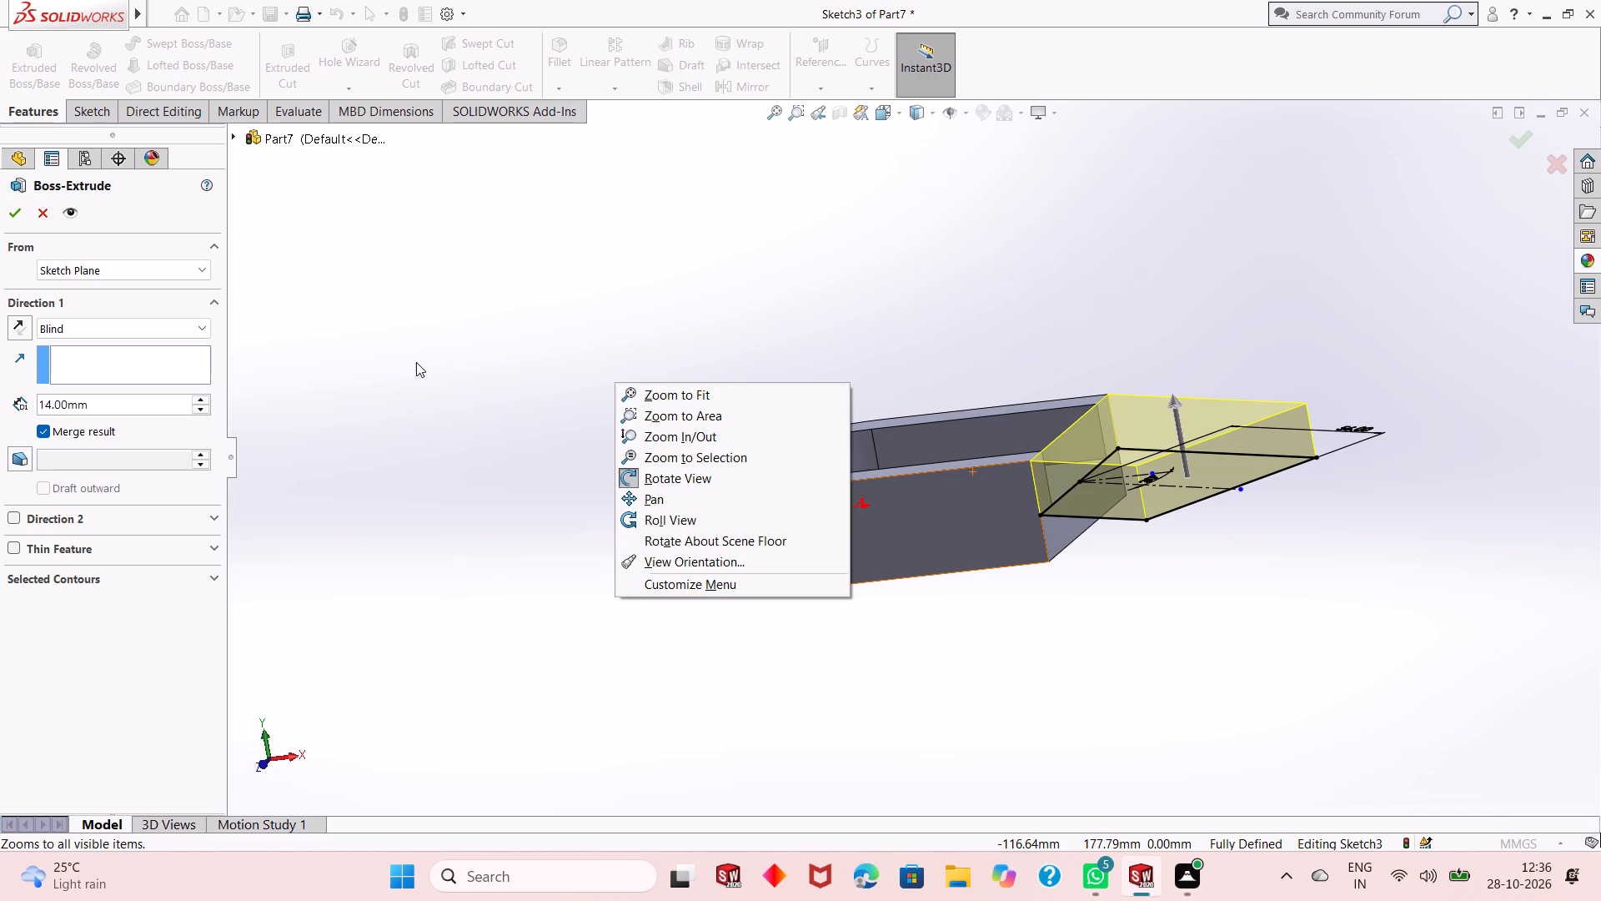
{"action": "left_click", "coordinate": [416, 362]}
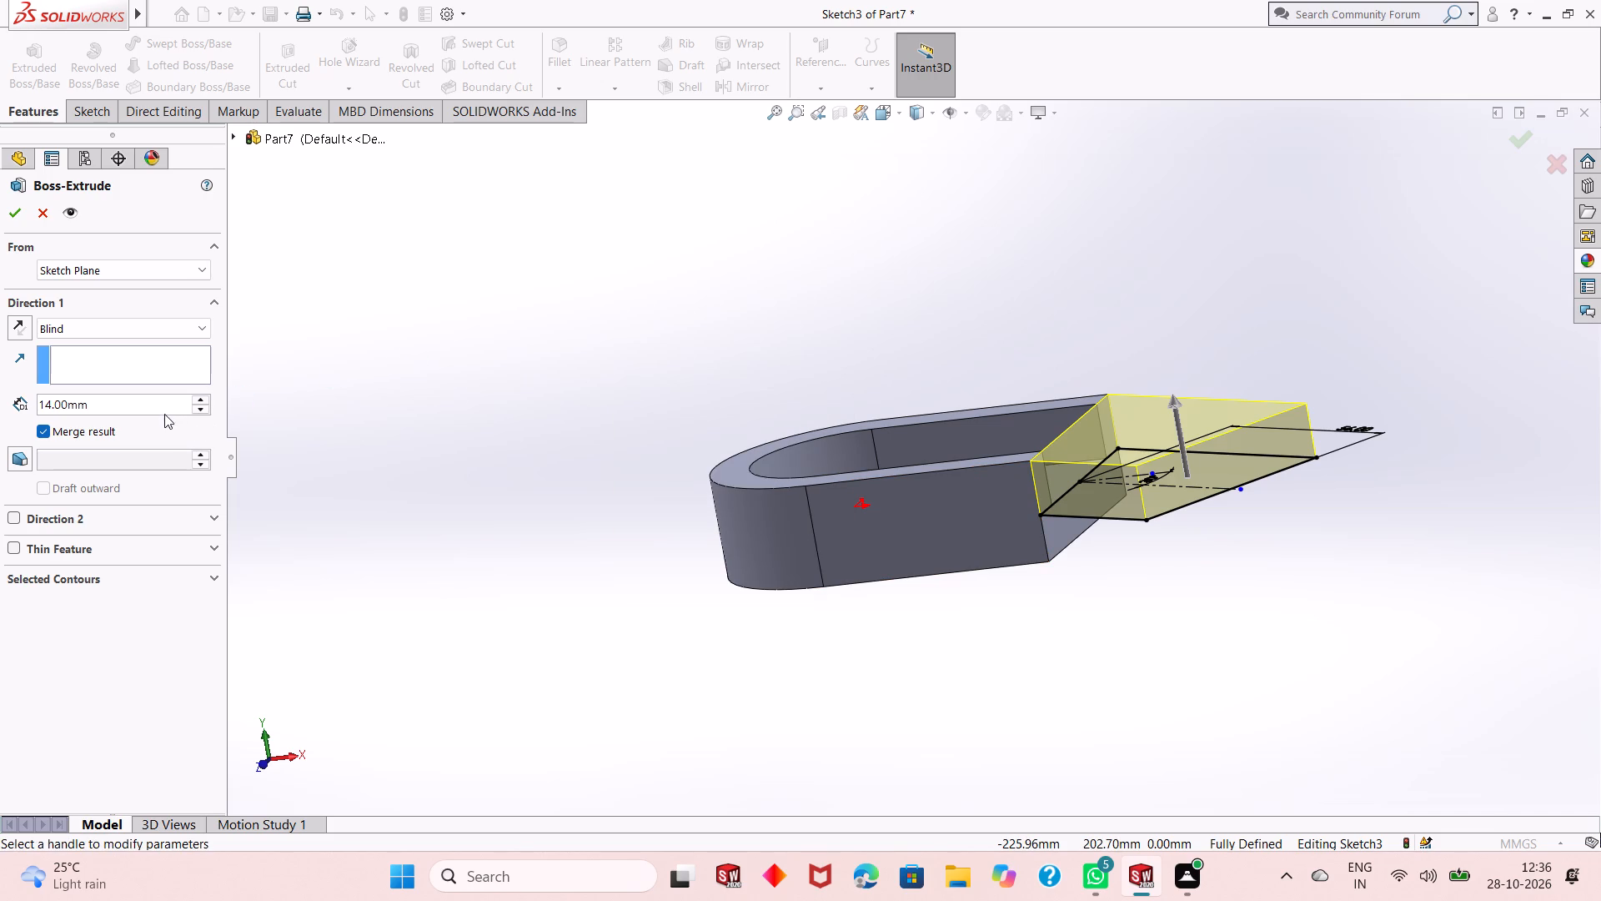
{"action": "double_click", "coordinate": [163, 413]}
{"action": "type", "text": "12"}
{"action": "key", "text": "Return"}
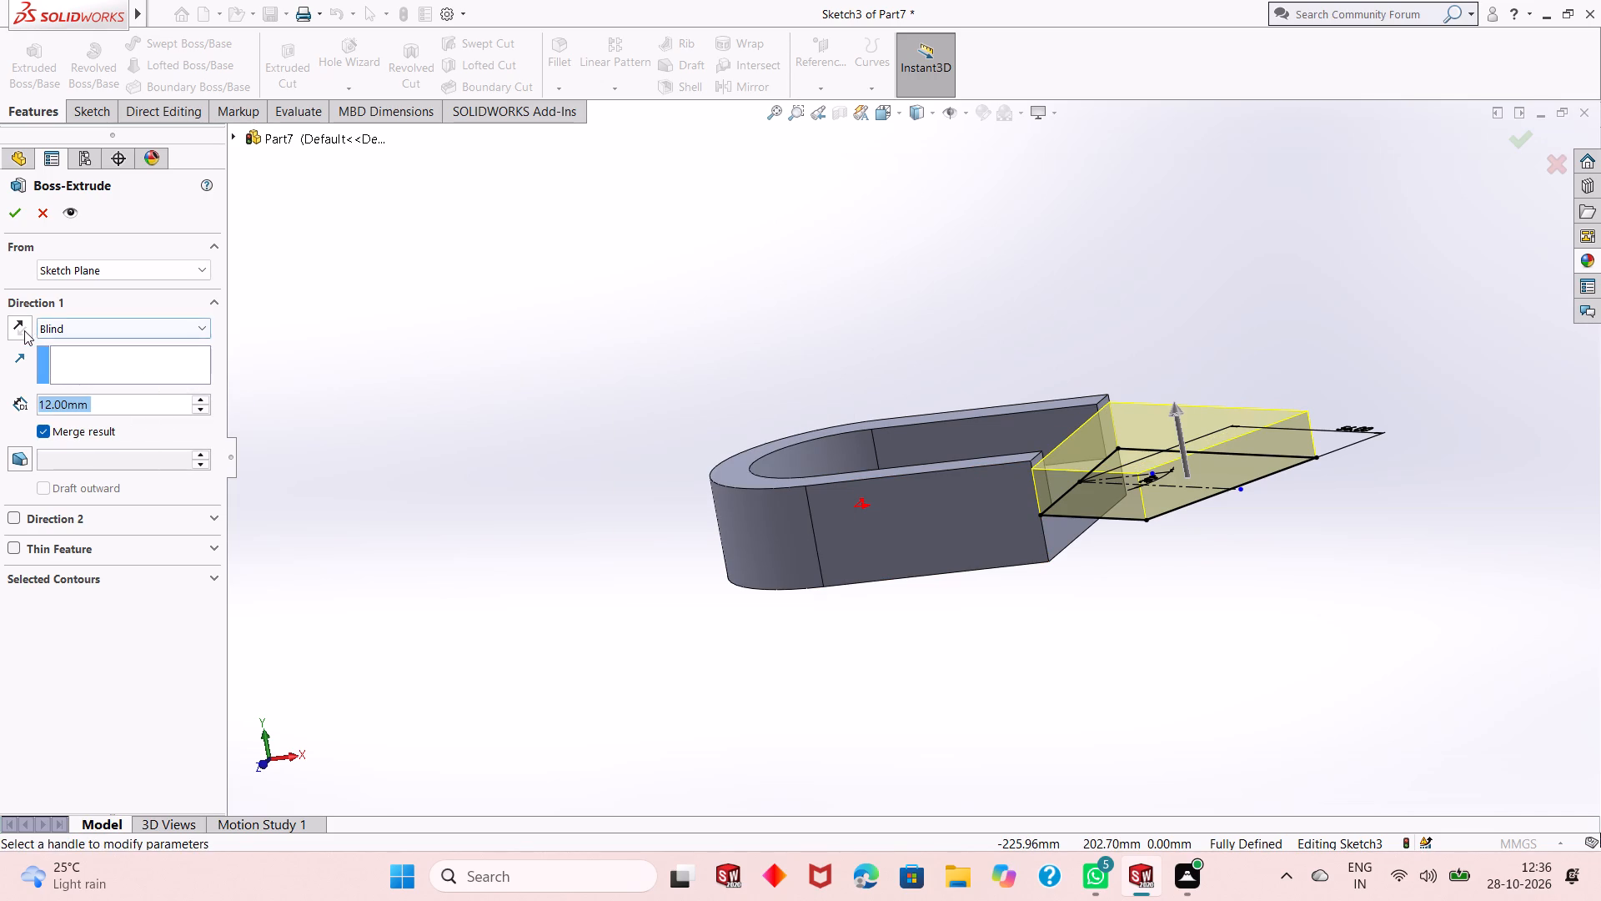
{"action": "left_click", "coordinate": [24, 330]}
{"action": "left_click", "coordinate": [9, 212]}
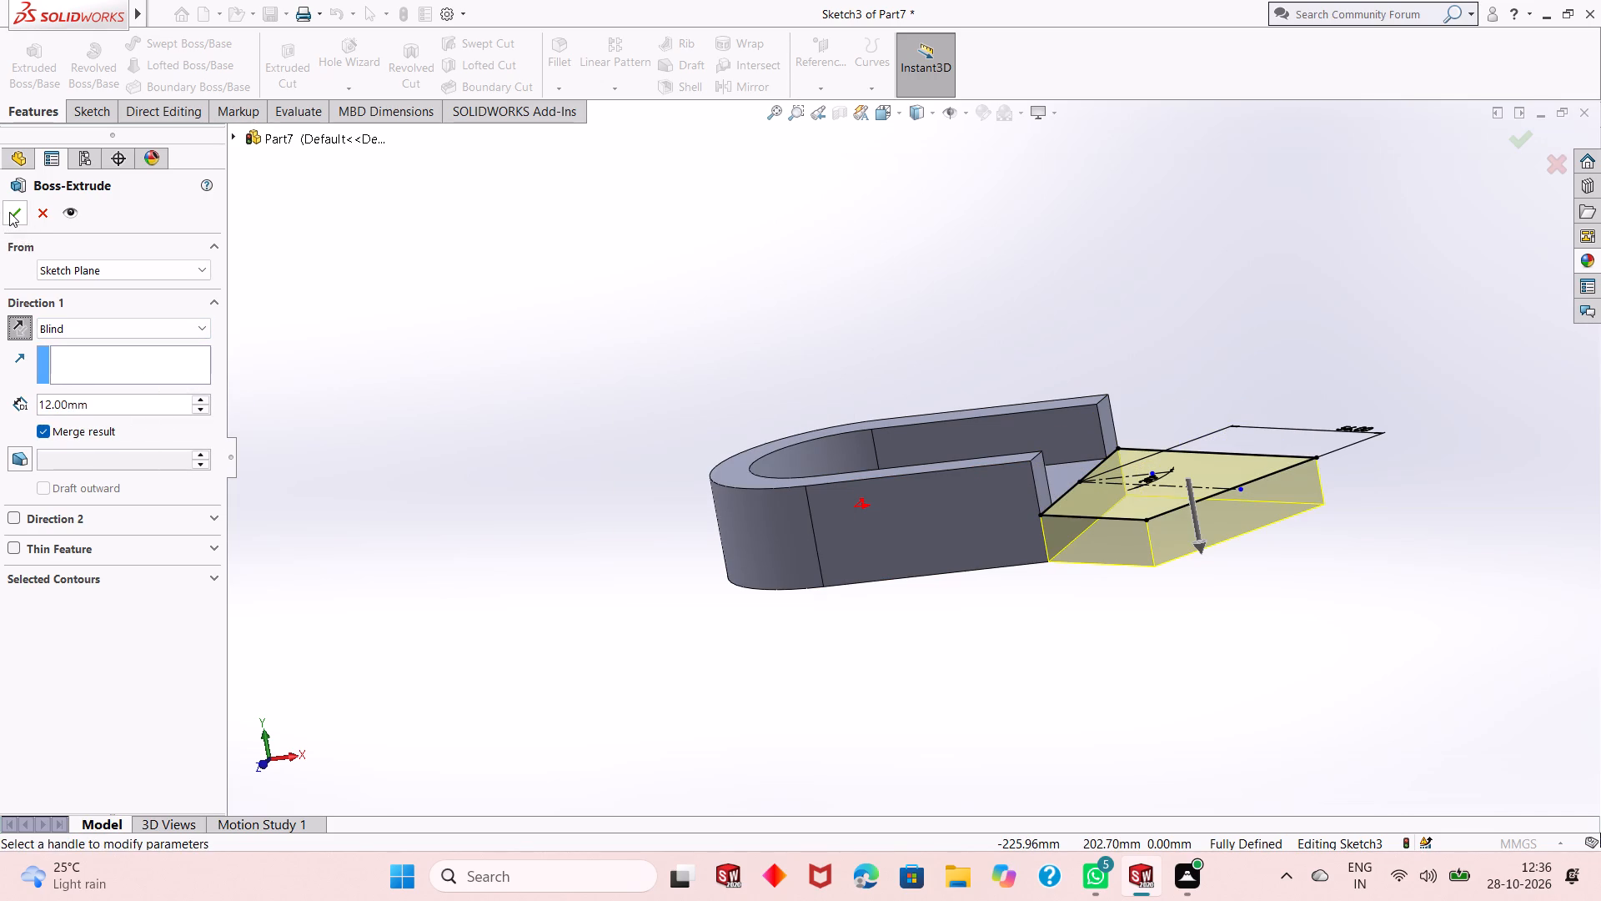
{"action": "key", "text": "Escape"}
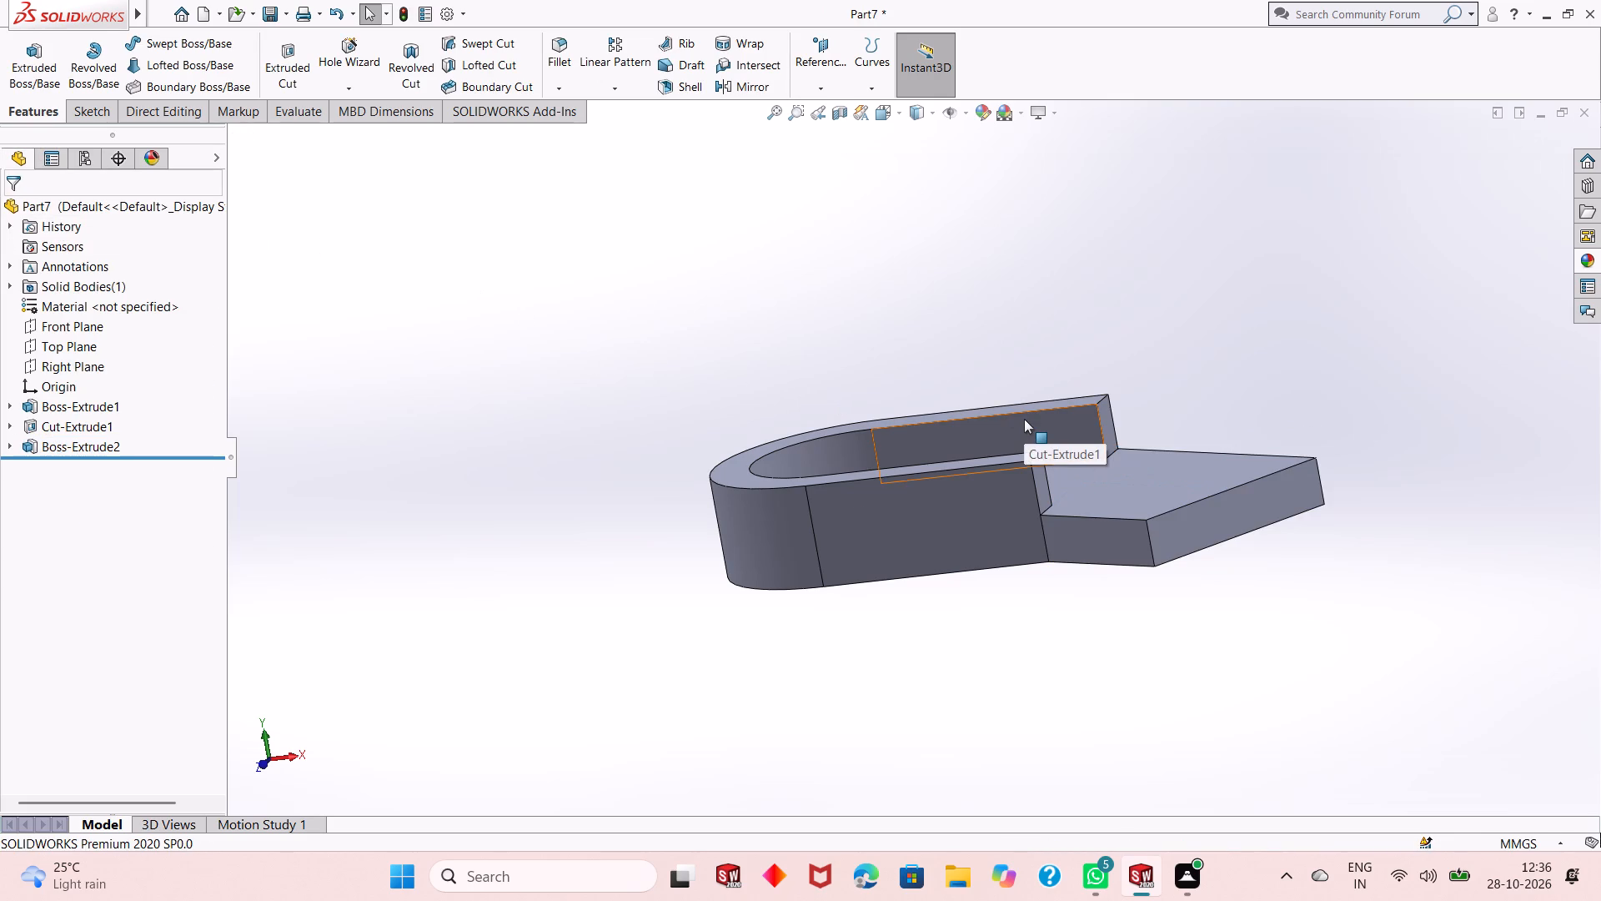
Start a sketch on the pocket floor and draw a circle of about 15 mm radius centred on the origin.
{"action": "middle_click_drag", "start_coordinate": [1072, 486], "coordinate": [1068, 541]}
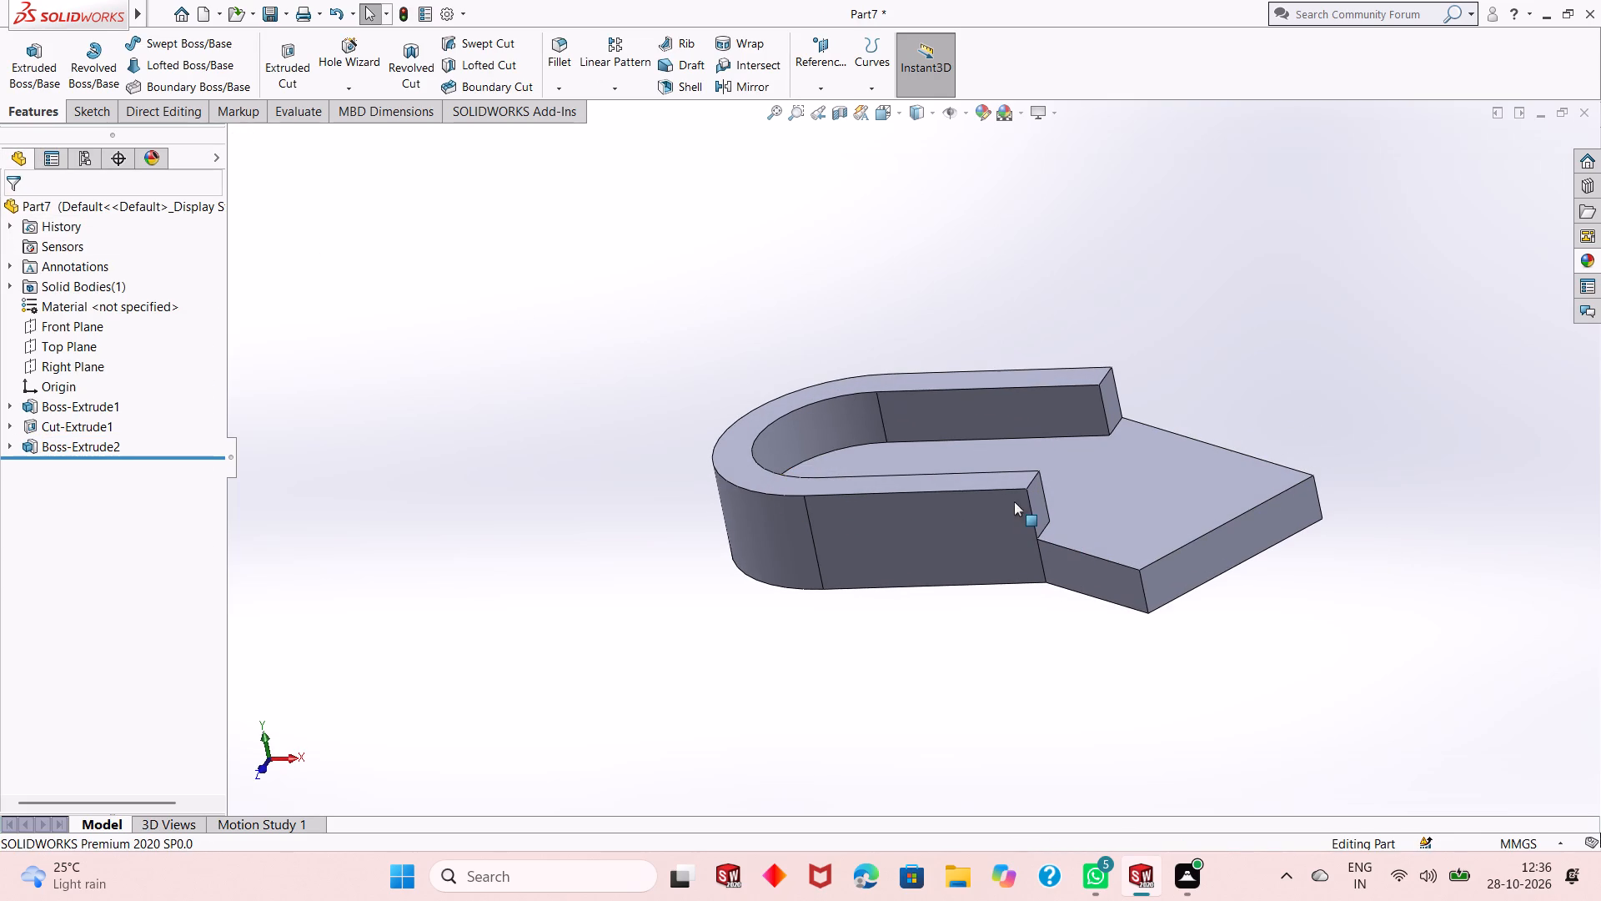
{"action": "scroll", "coordinate": [1045, 493], "scroll_direction": "down", "scroll_amount": 2}
{"action": "scroll", "coordinate": [1045, 493], "scroll_direction": "up", "scroll_amount": 2}
{"action": "middle_click_drag", "start_coordinate": [1045, 493], "coordinate": [1050, 555]}
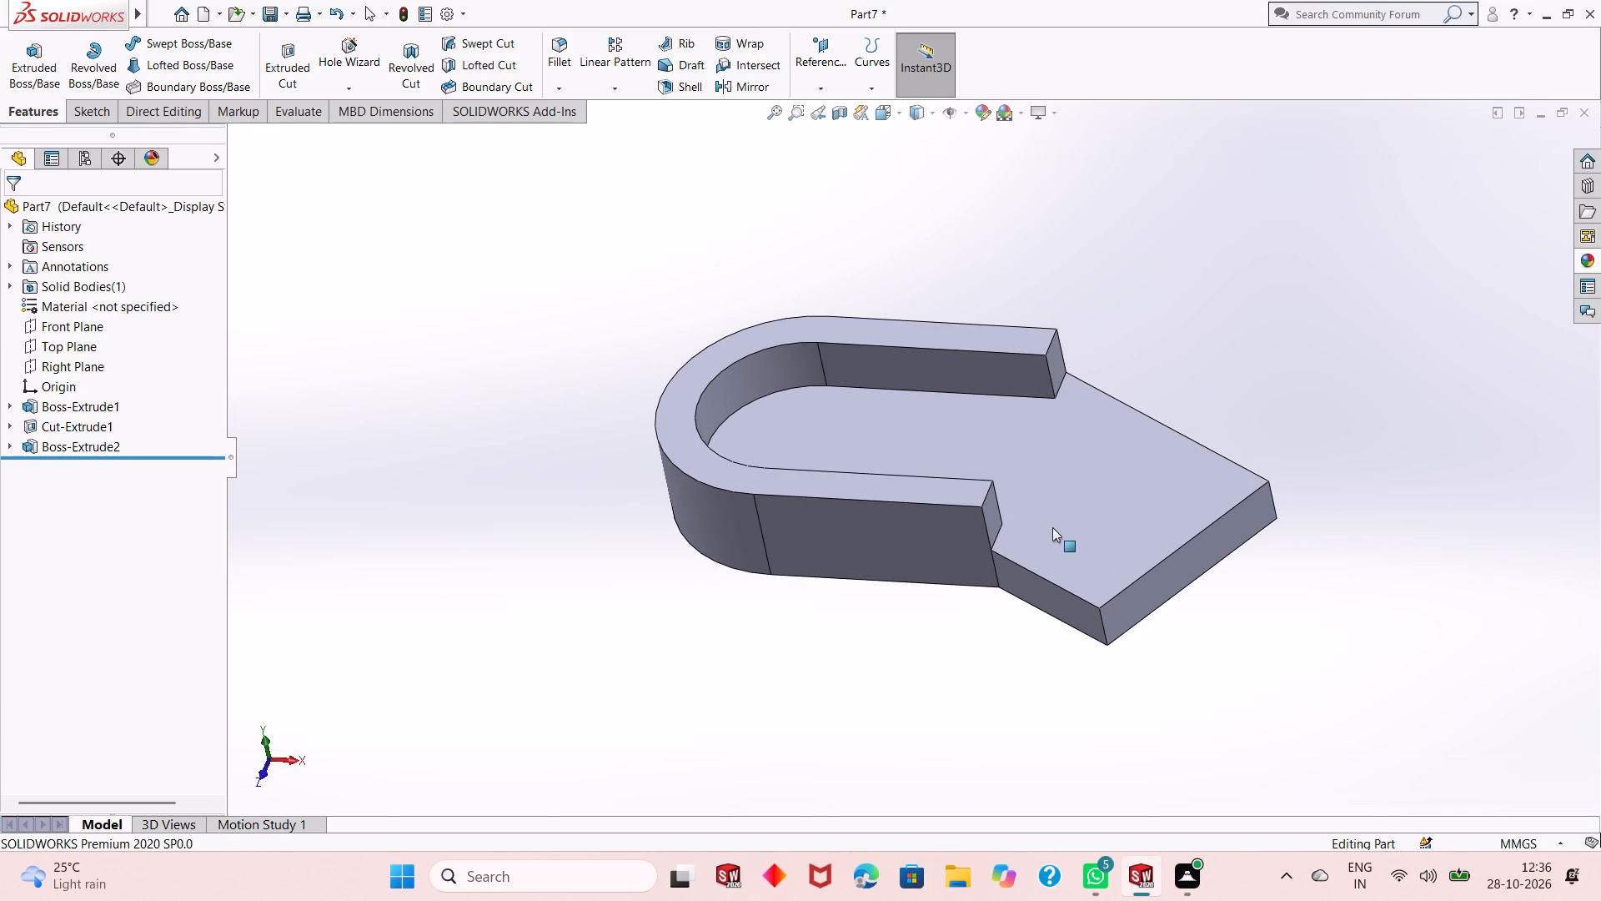
{"action": "left_click", "coordinate": [1061, 487]}
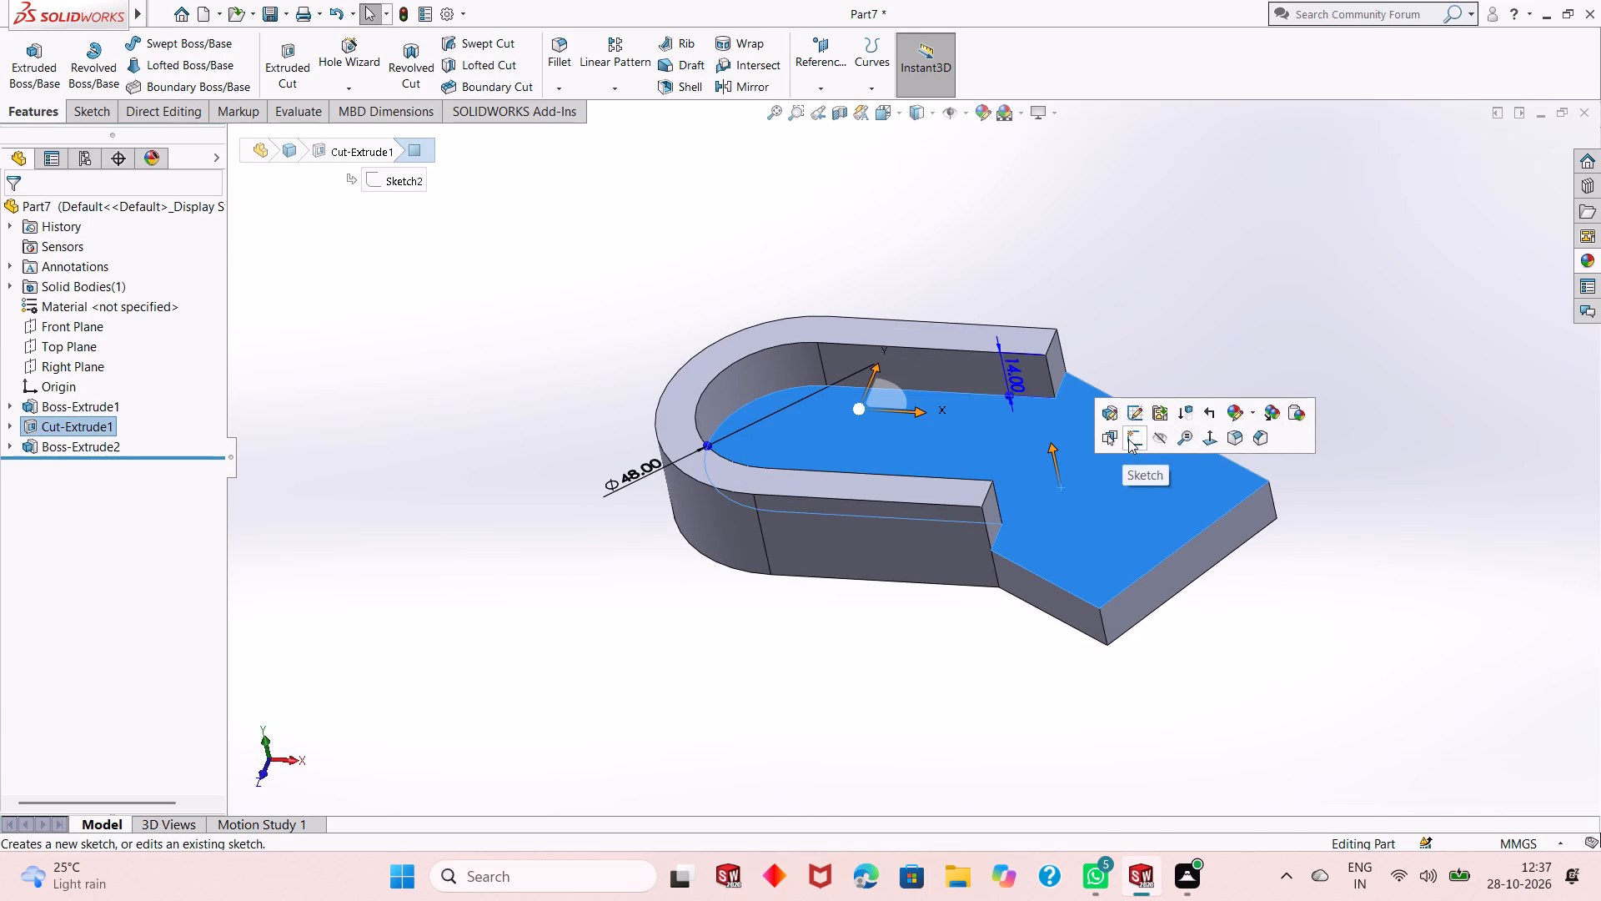
{"action": "left_click", "coordinate": [1128, 439]}
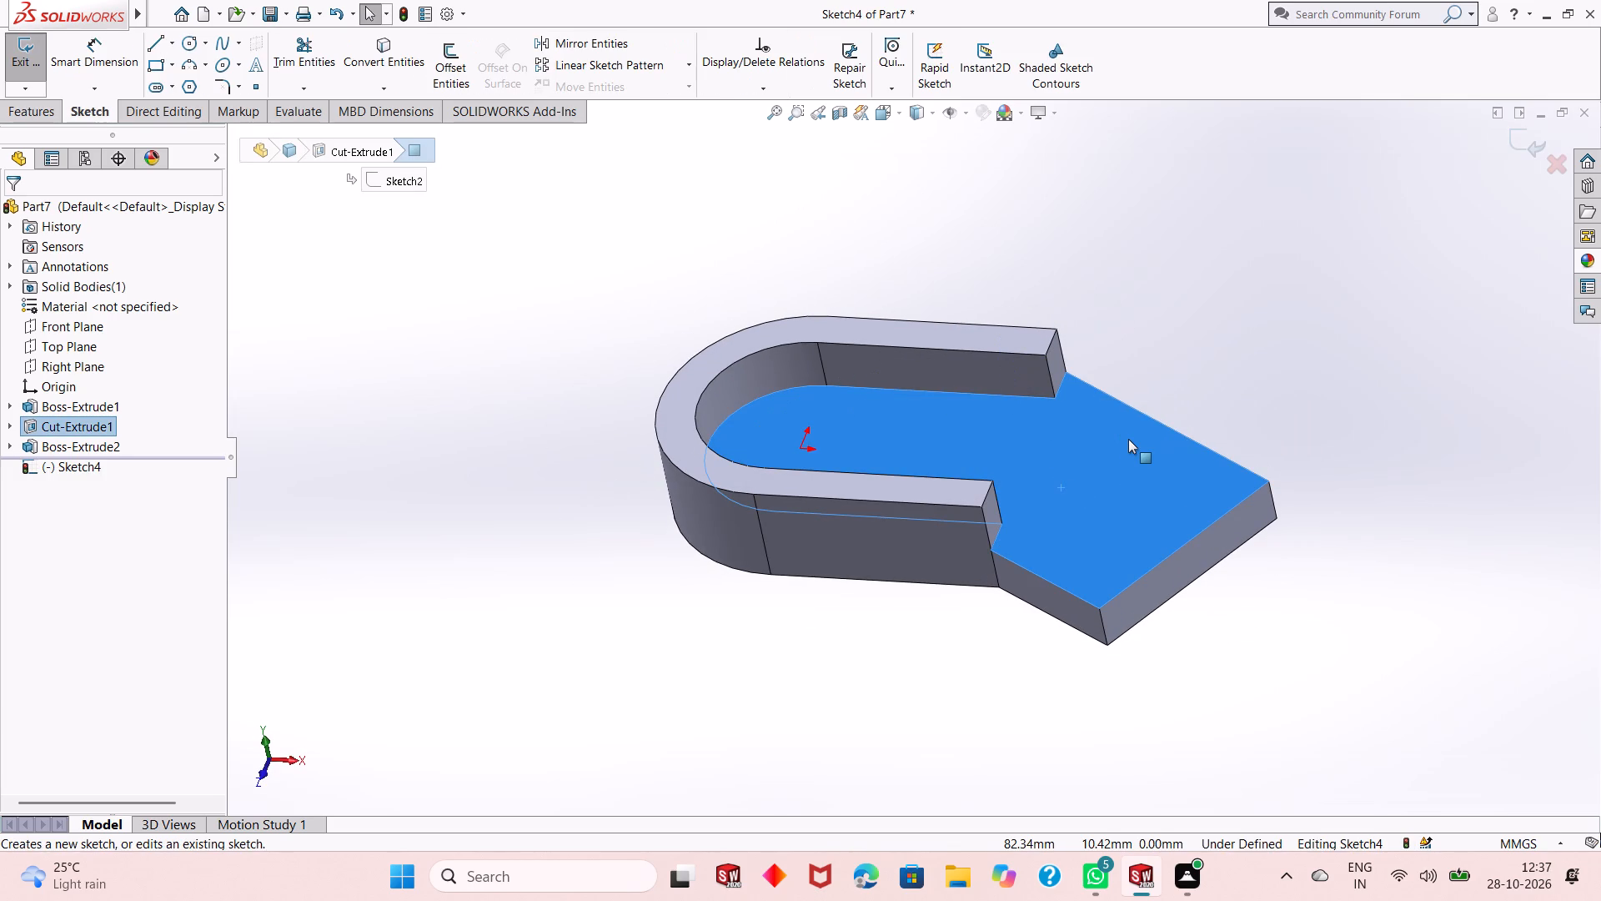
{"action": "key", "text": "ctrl+8"}
{"action": "key", "text": "Escape"}
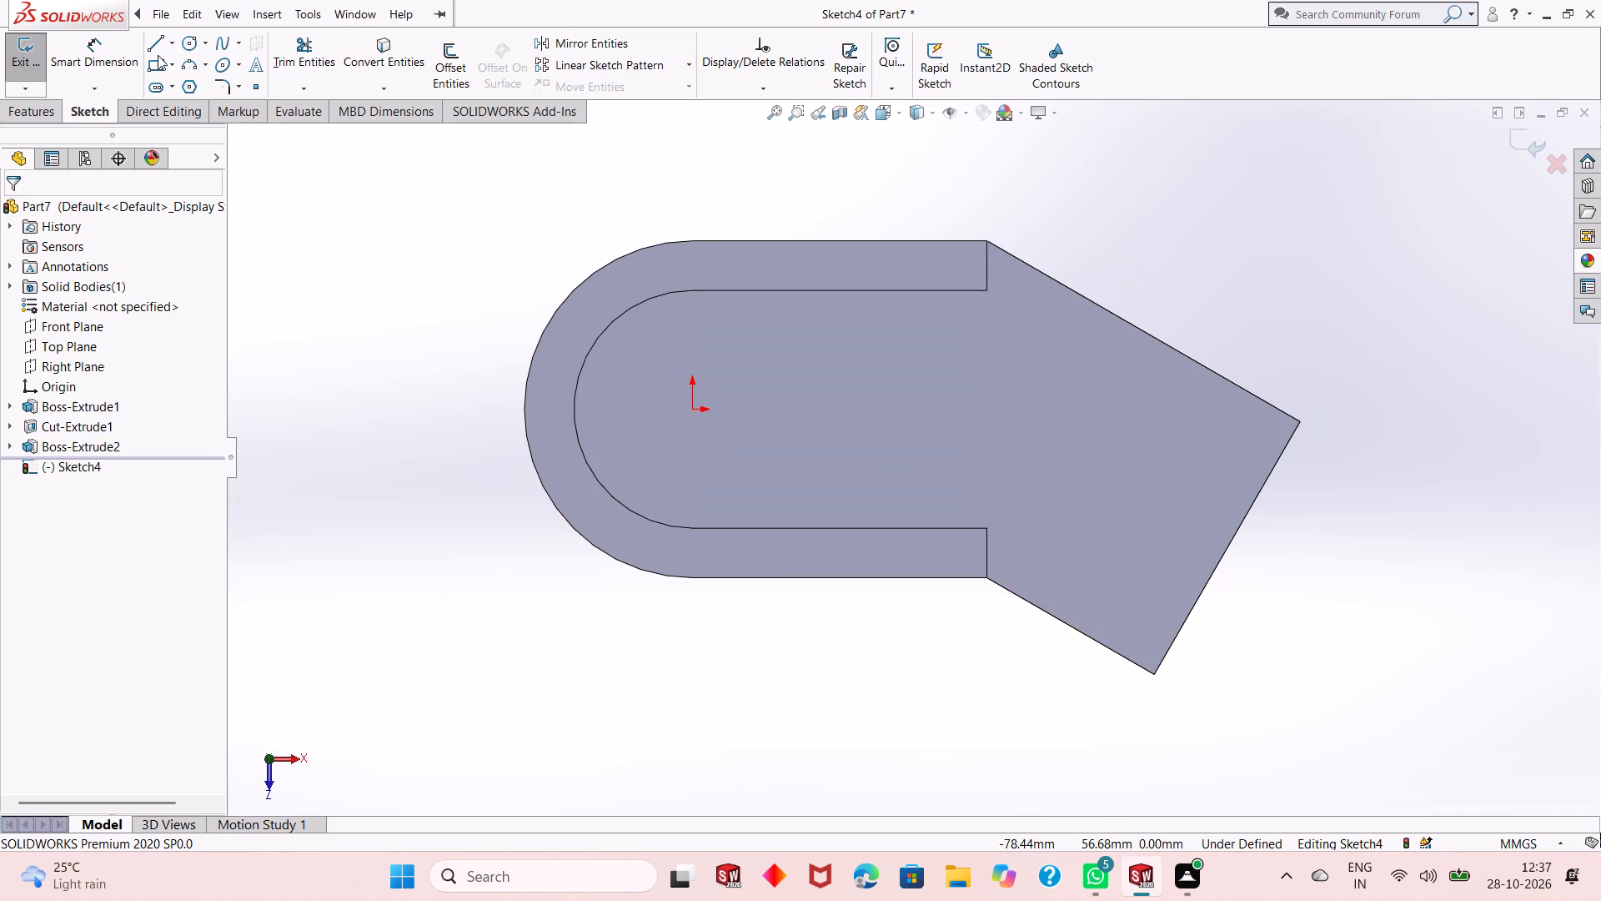
{"action": "left_click", "coordinate": [188, 47]}
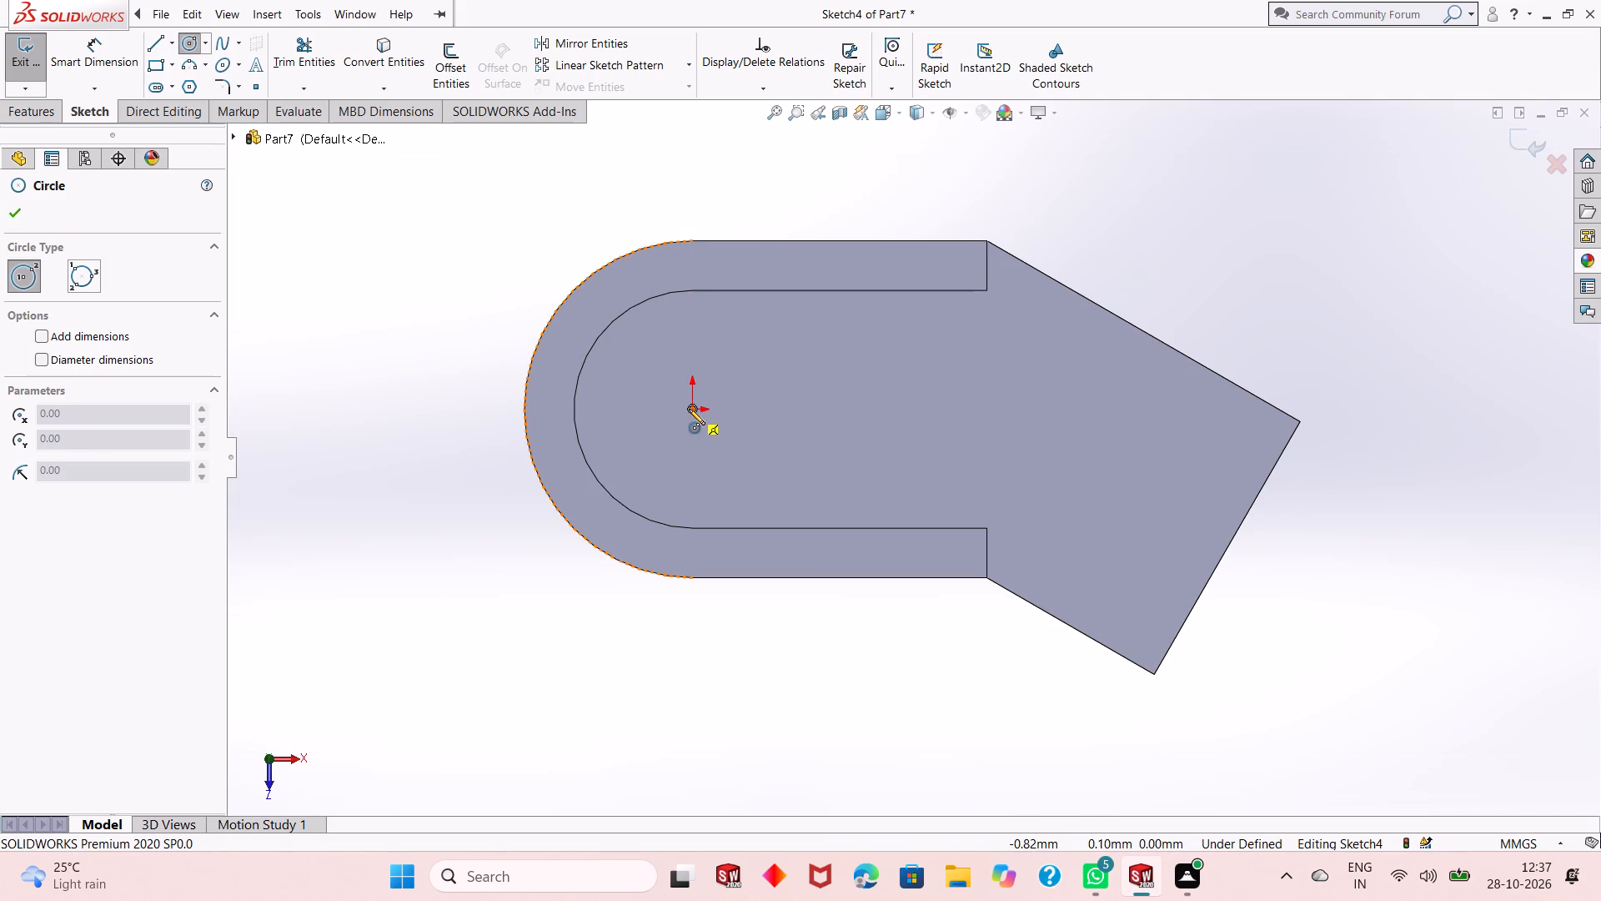
{"action": "left_click", "coordinate": [689, 409]}
{"action": "left_click", "coordinate": [754, 365]}
{"action": "right_click", "coordinate": [436, 292]}
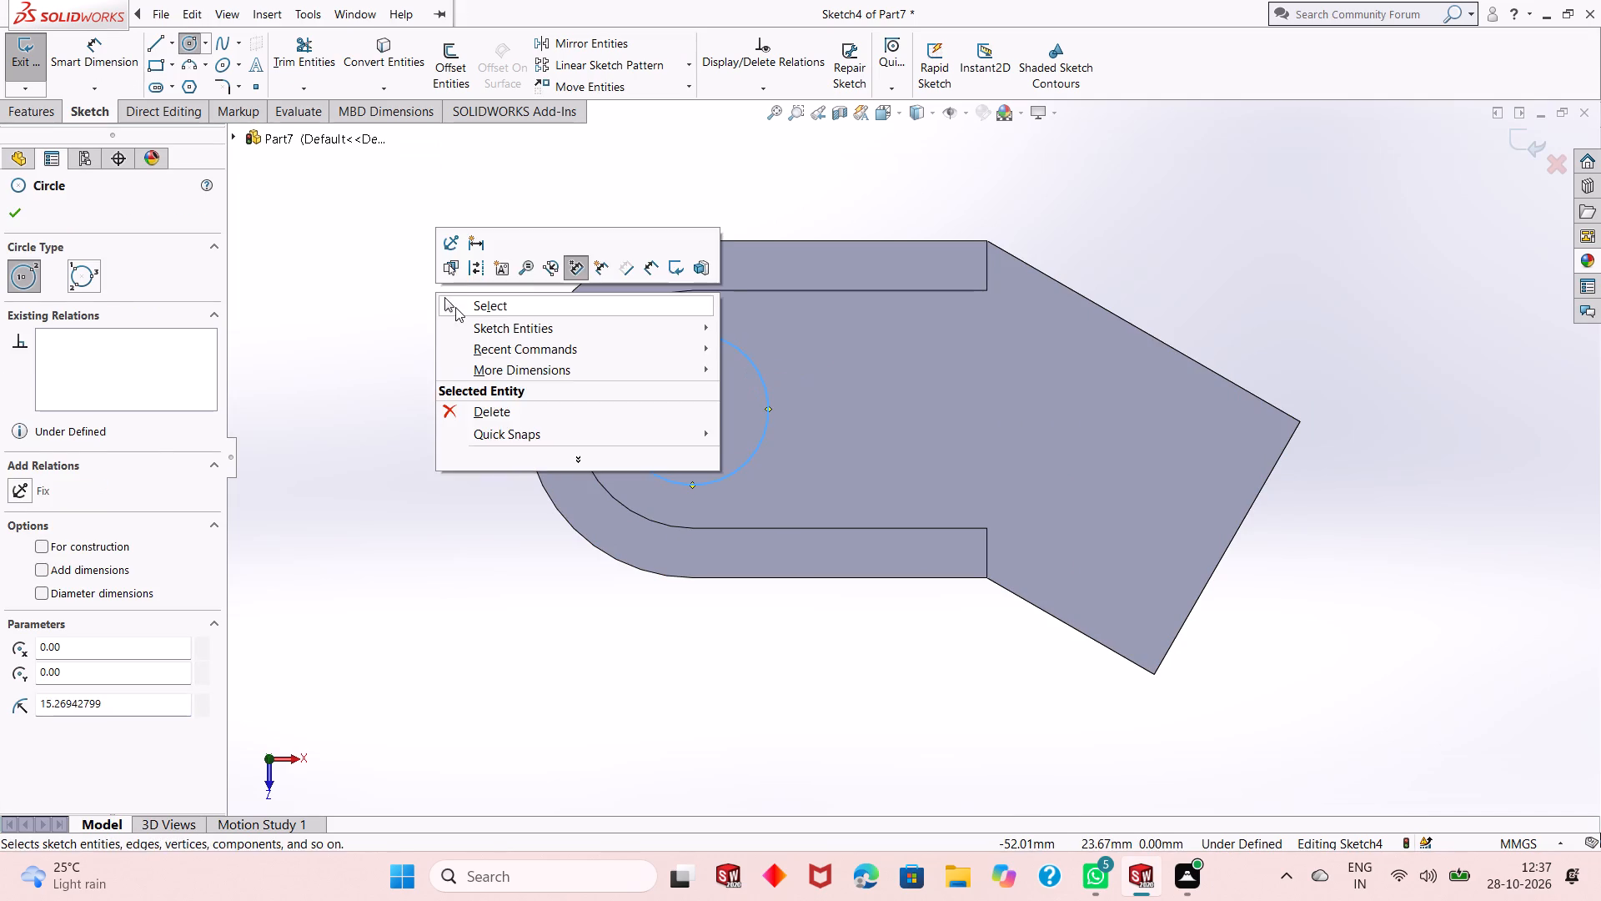
{"action": "left_click", "coordinate": [456, 308]}
Dimension the circle's diameter as 34 mm.
{"action": "left_click", "coordinate": [113, 58]}
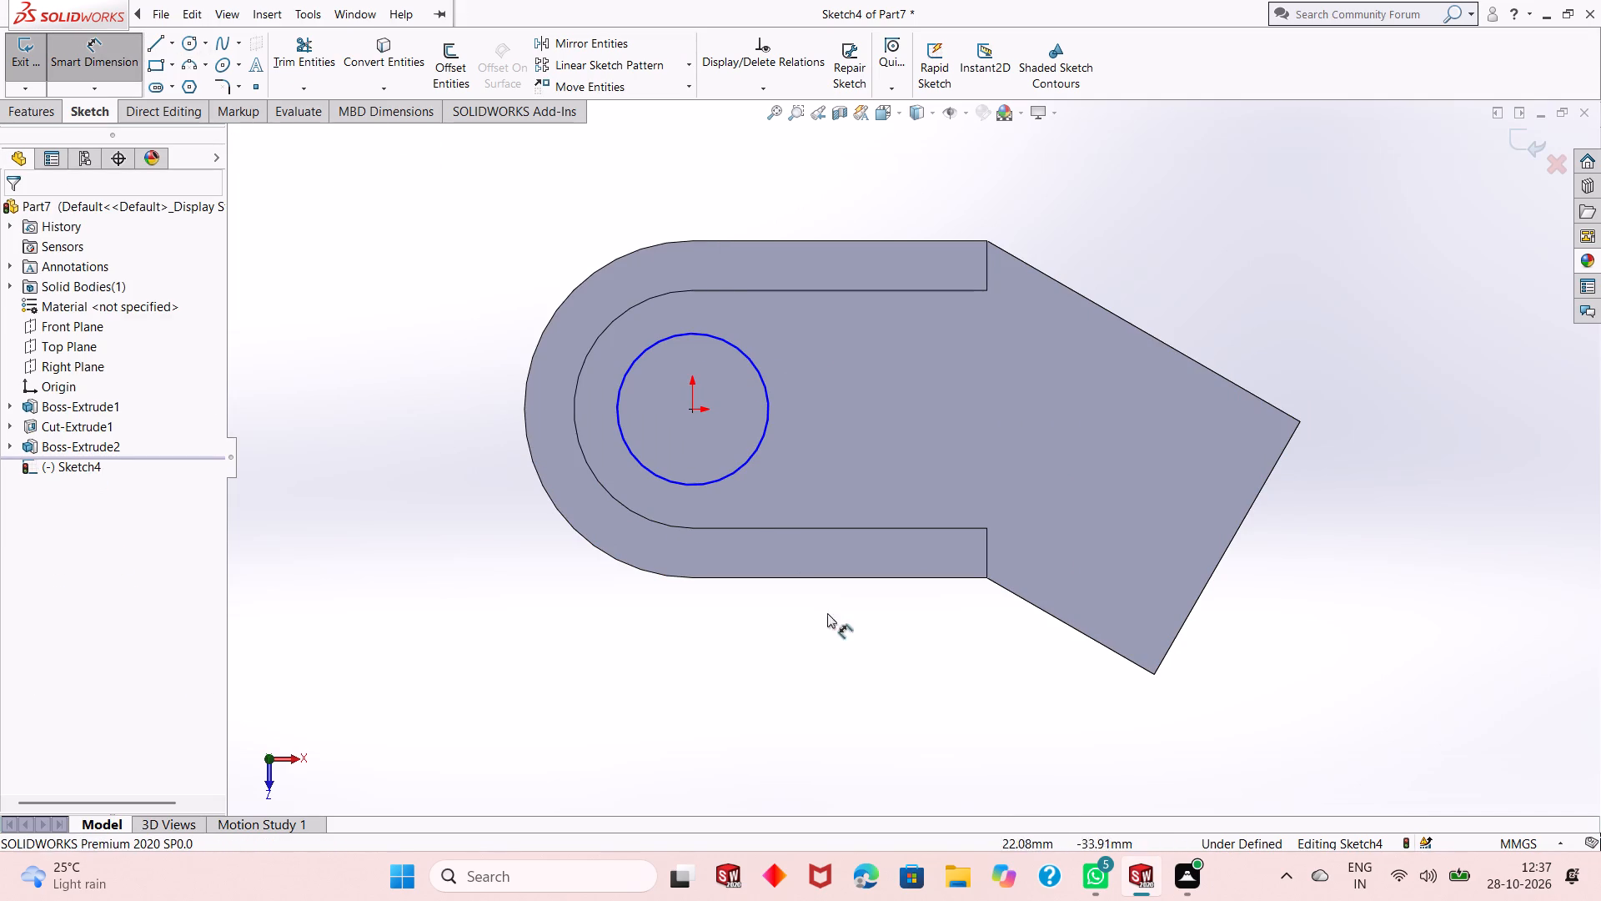
{"action": "left_click", "coordinate": [636, 456]}
{"action": "left_click", "coordinate": [542, 581]}
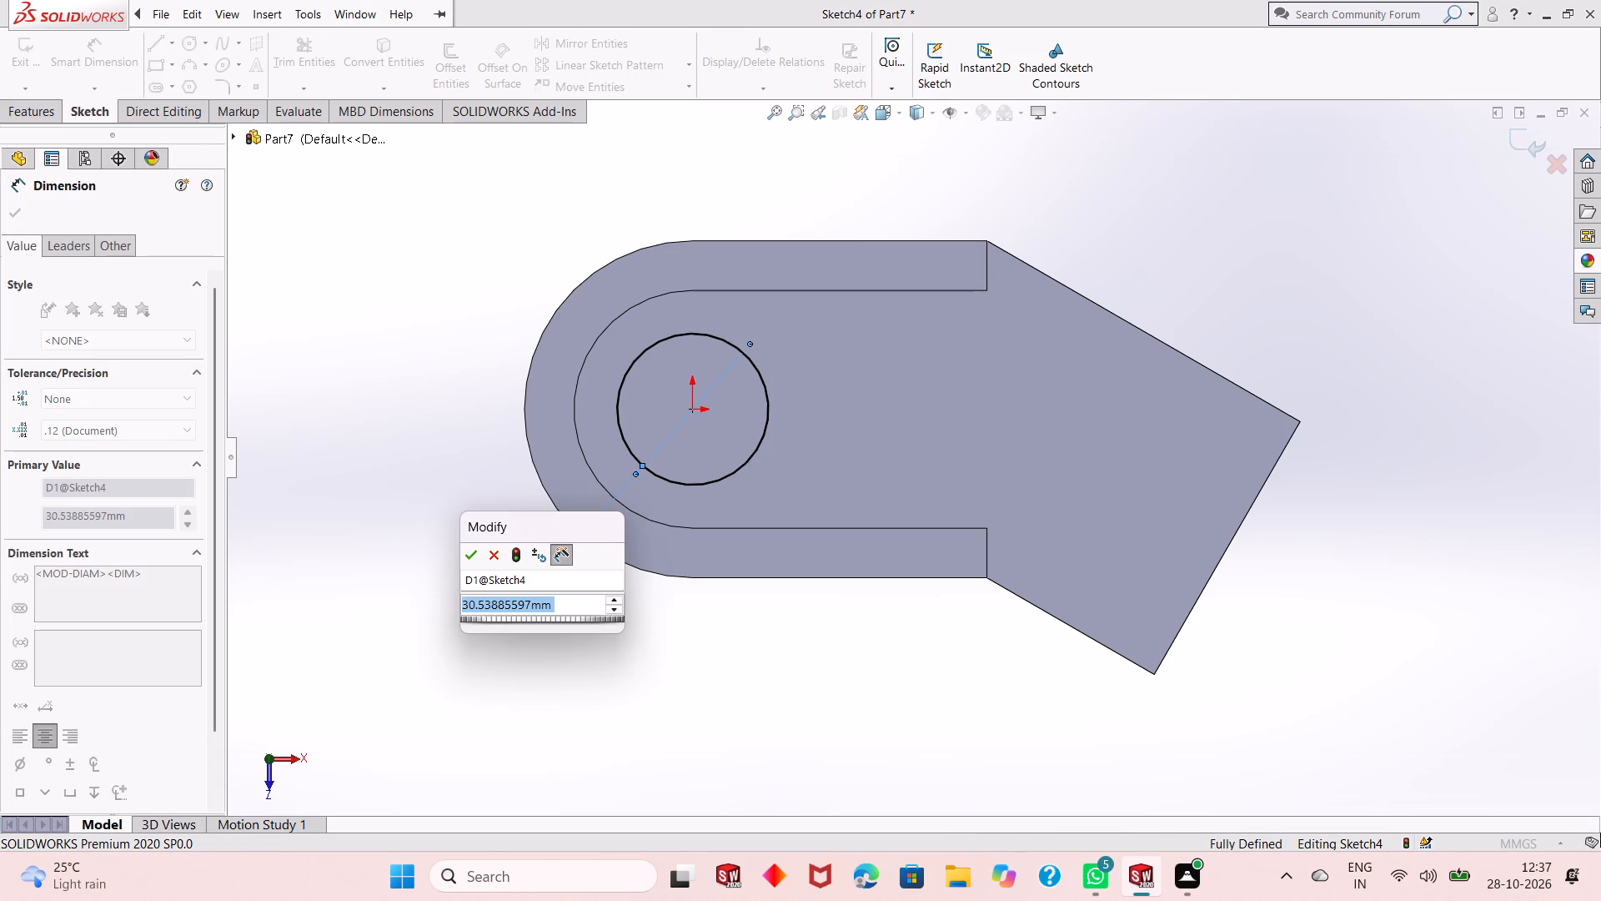
{"action": "type", "text": "34"}
{"action": "key", "text": "Return"}
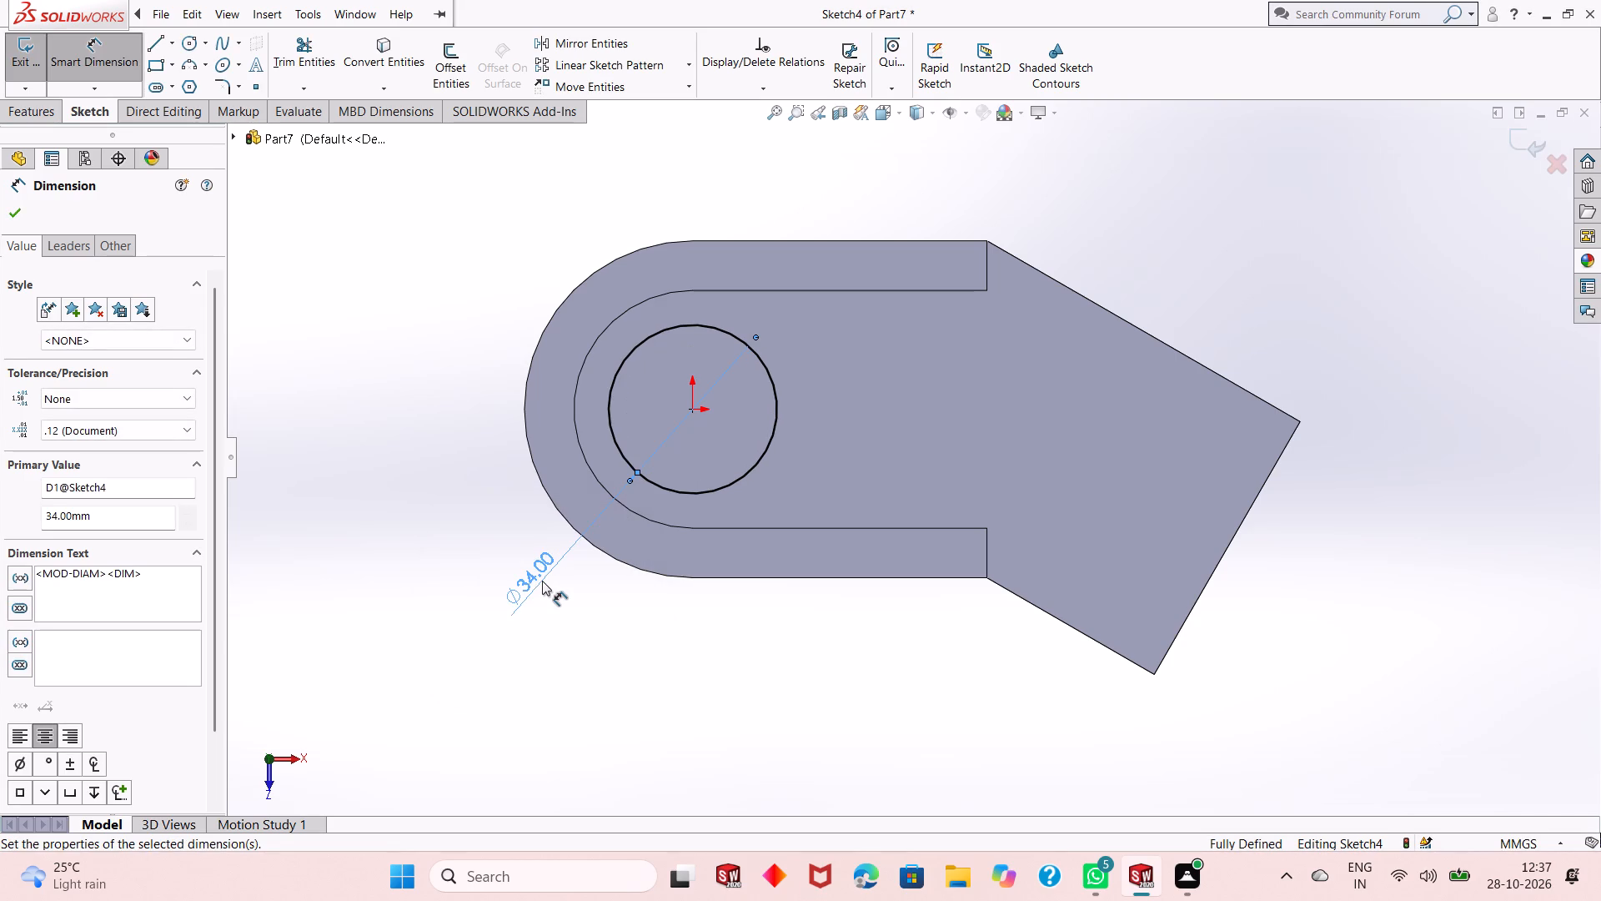
{"action": "right_click", "coordinate": [404, 329]}
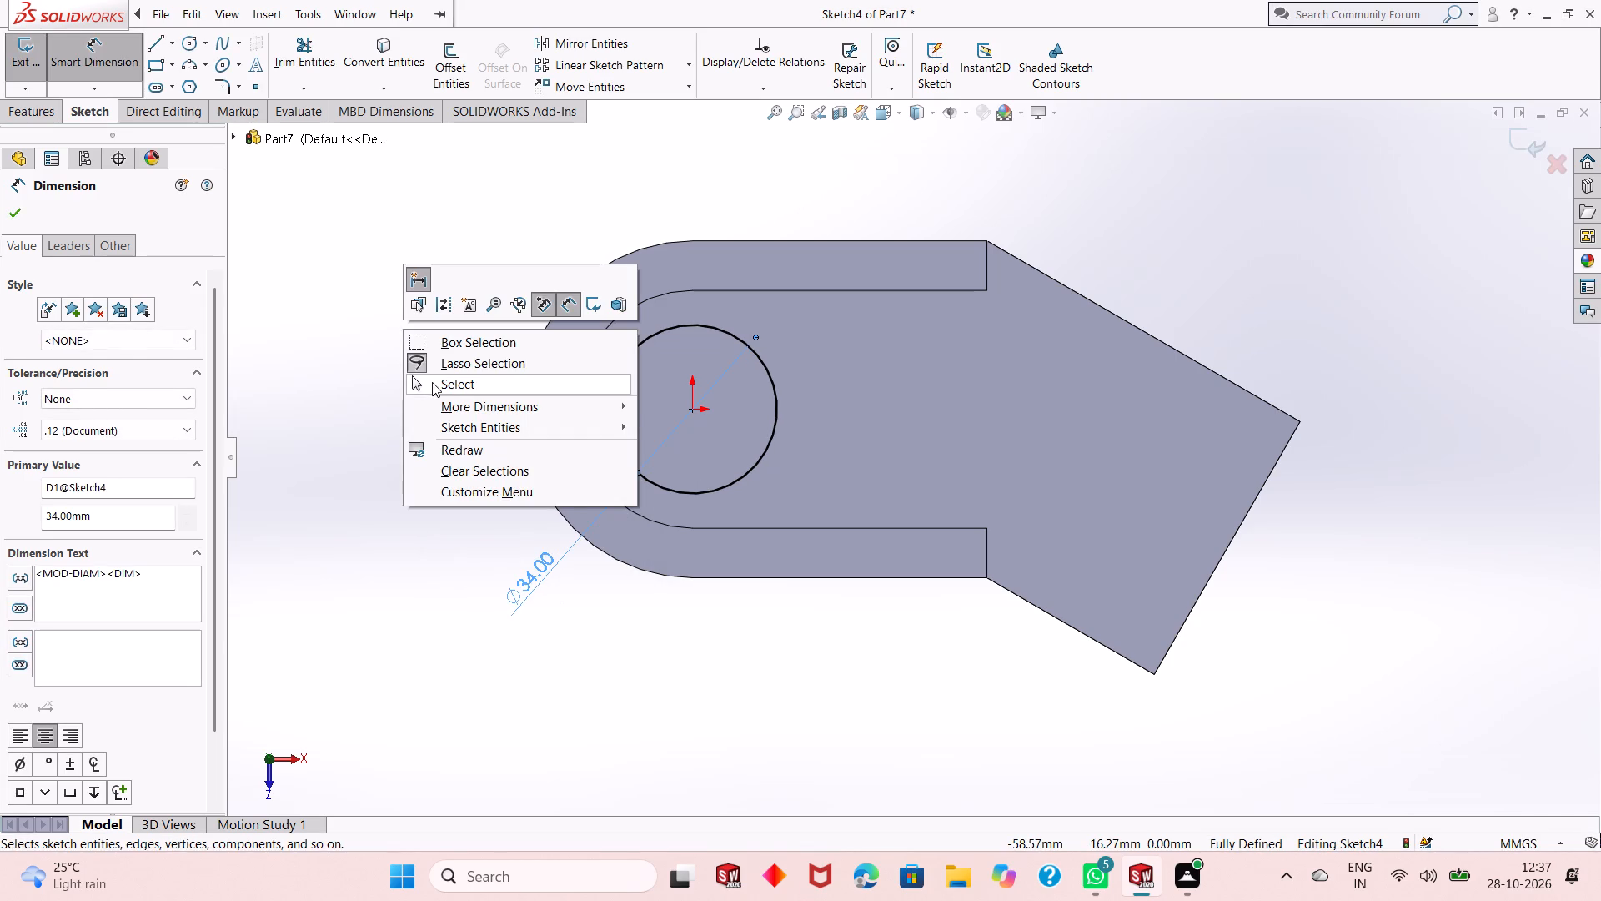
{"action": "left_click", "coordinate": [432, 382]}
Extrude the circle 30 mm blind upward from the pocket floor as a merged cylindrical boss.
{"action": "left_click", "coordinate": [57, 108]}
{"action": "left_click", "coordinate": [40, 77]}
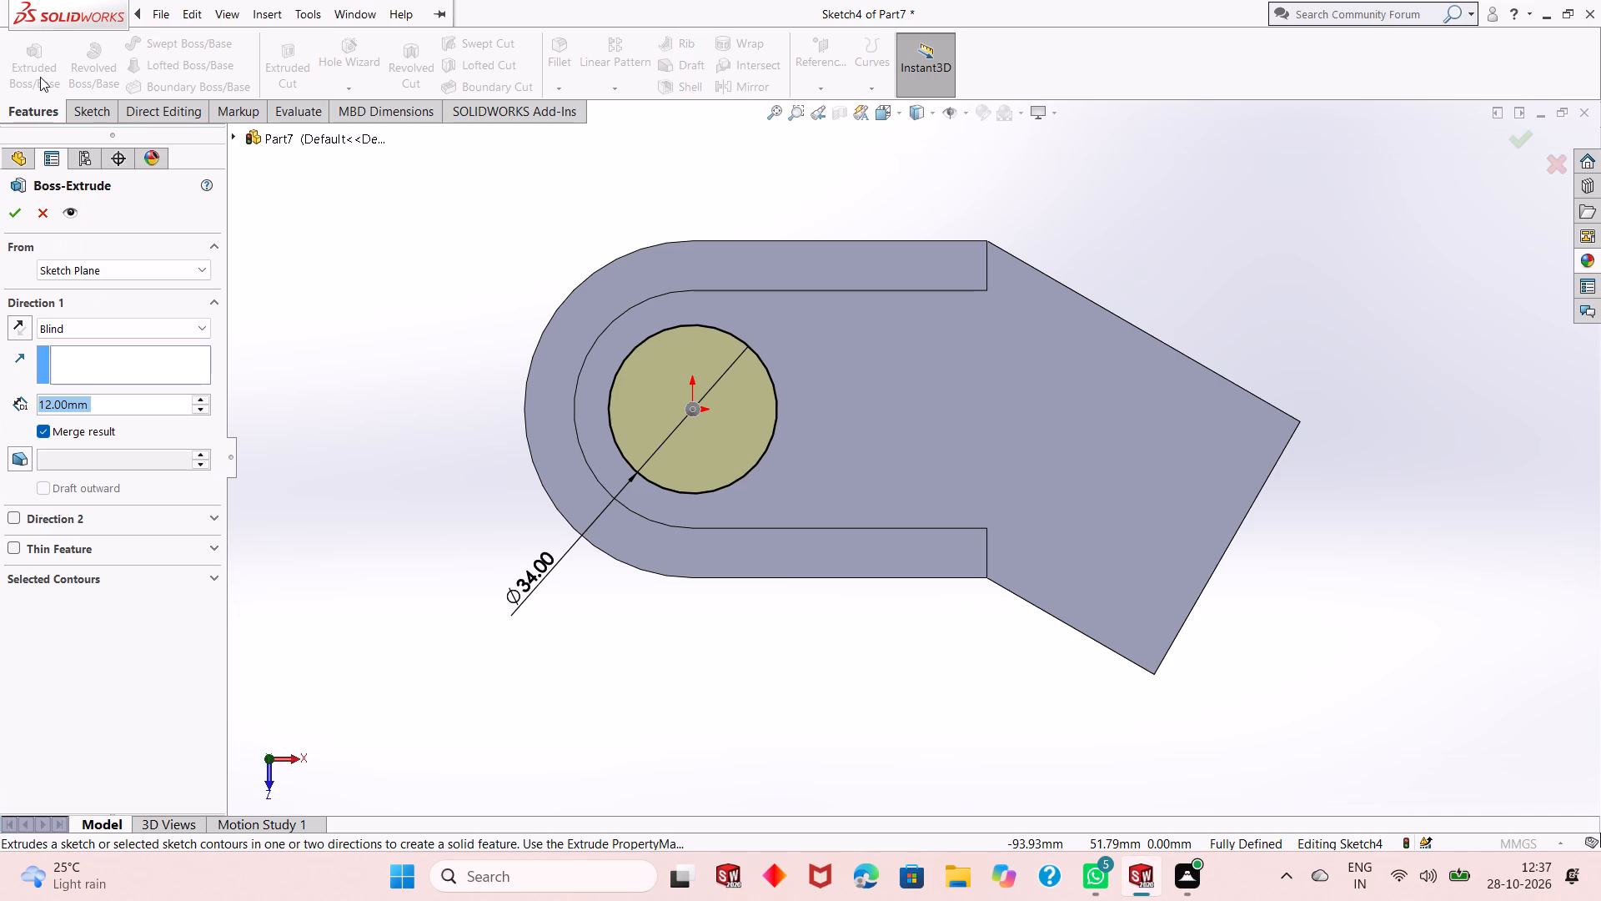
{"action": "scroll", "coordinate": [575, 635], "scroll_direction": "up", "scroll_amount": 1}
{"action": "middle_click_drag", "start_coordinate": [575, 636], "coordinate": [575, 637]}
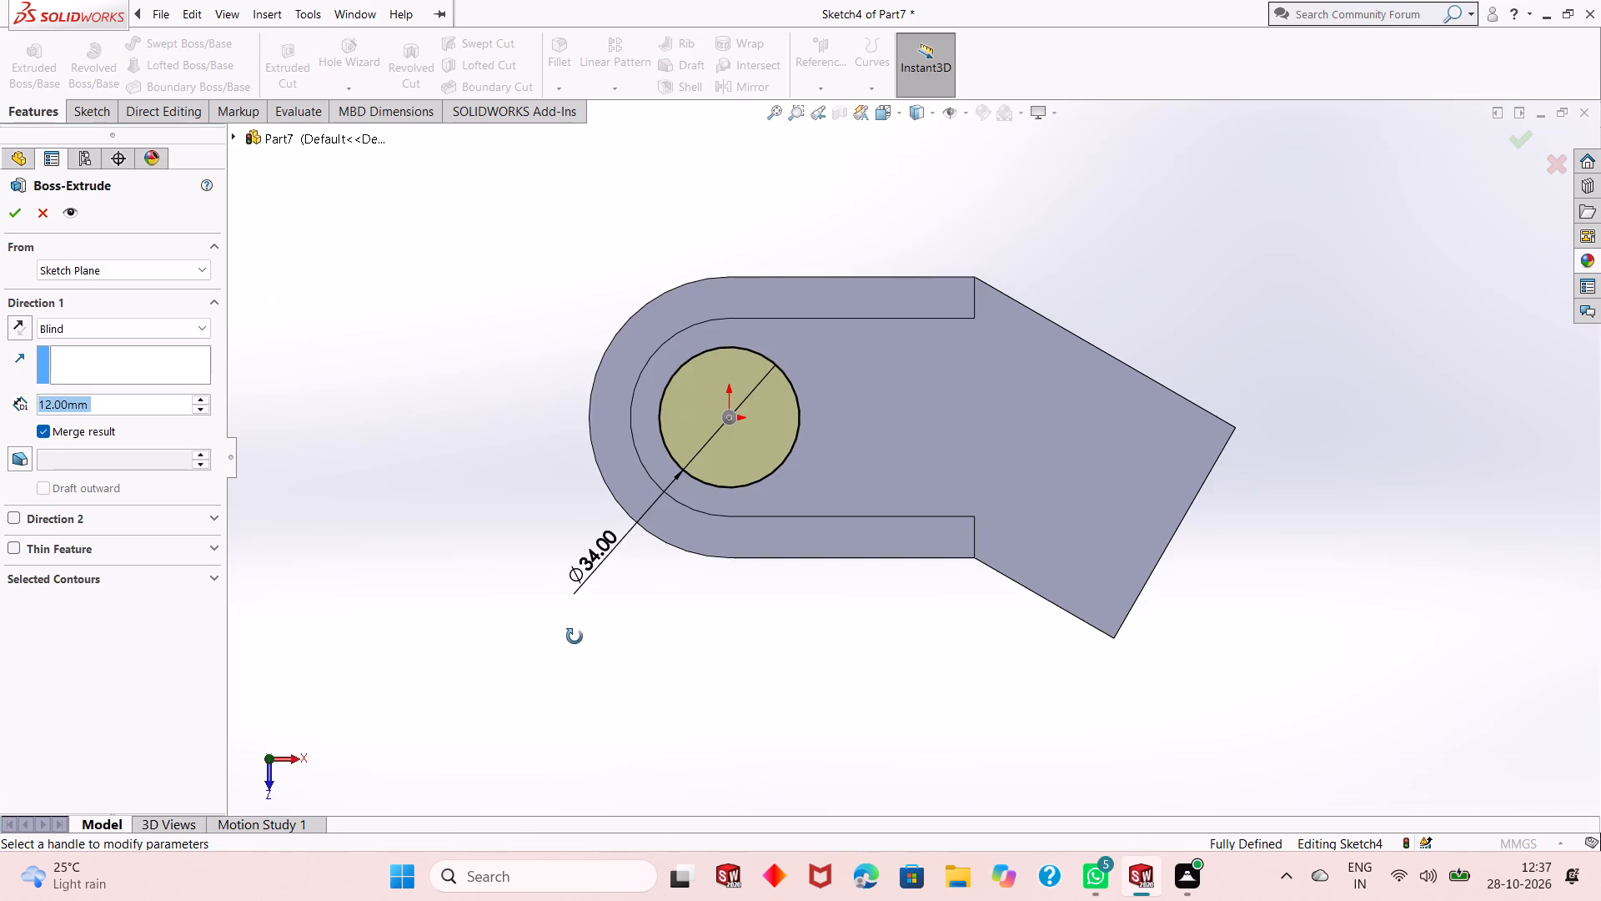
{"action": "middle_click_drag", "start_coordinate": [575, 637], "coordinate": [584, 595]}
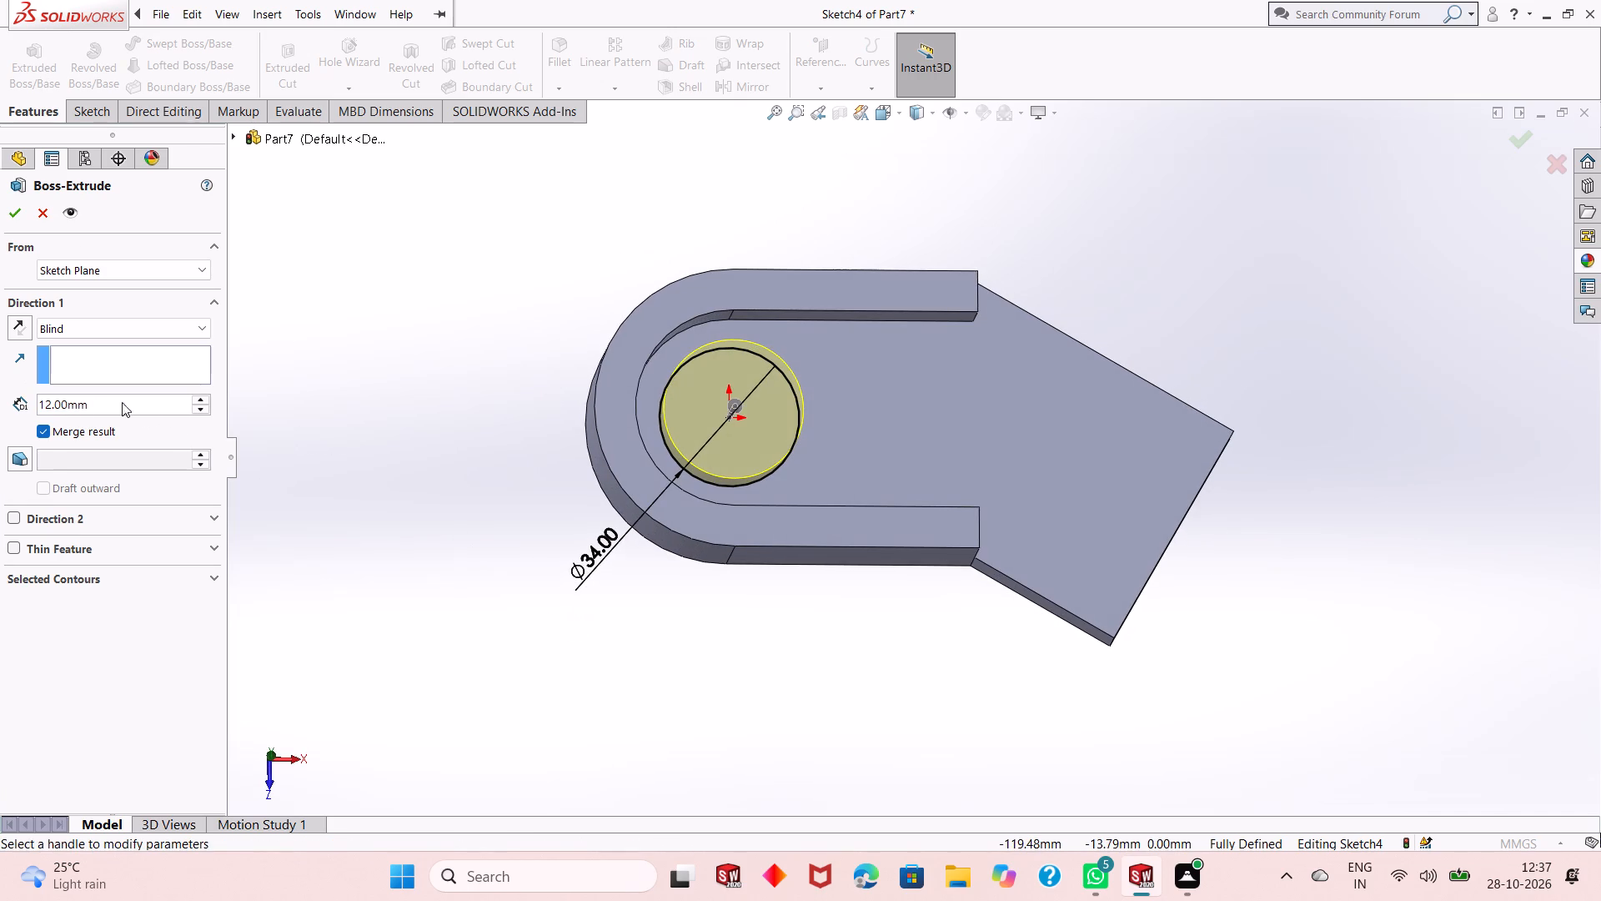
{"action": "left_click", "coordinate": [119, 401]}
{"action": "left_click", "coordinate": [119, 401]}
{"action": "double_click", "coordinate": [119, 401]}
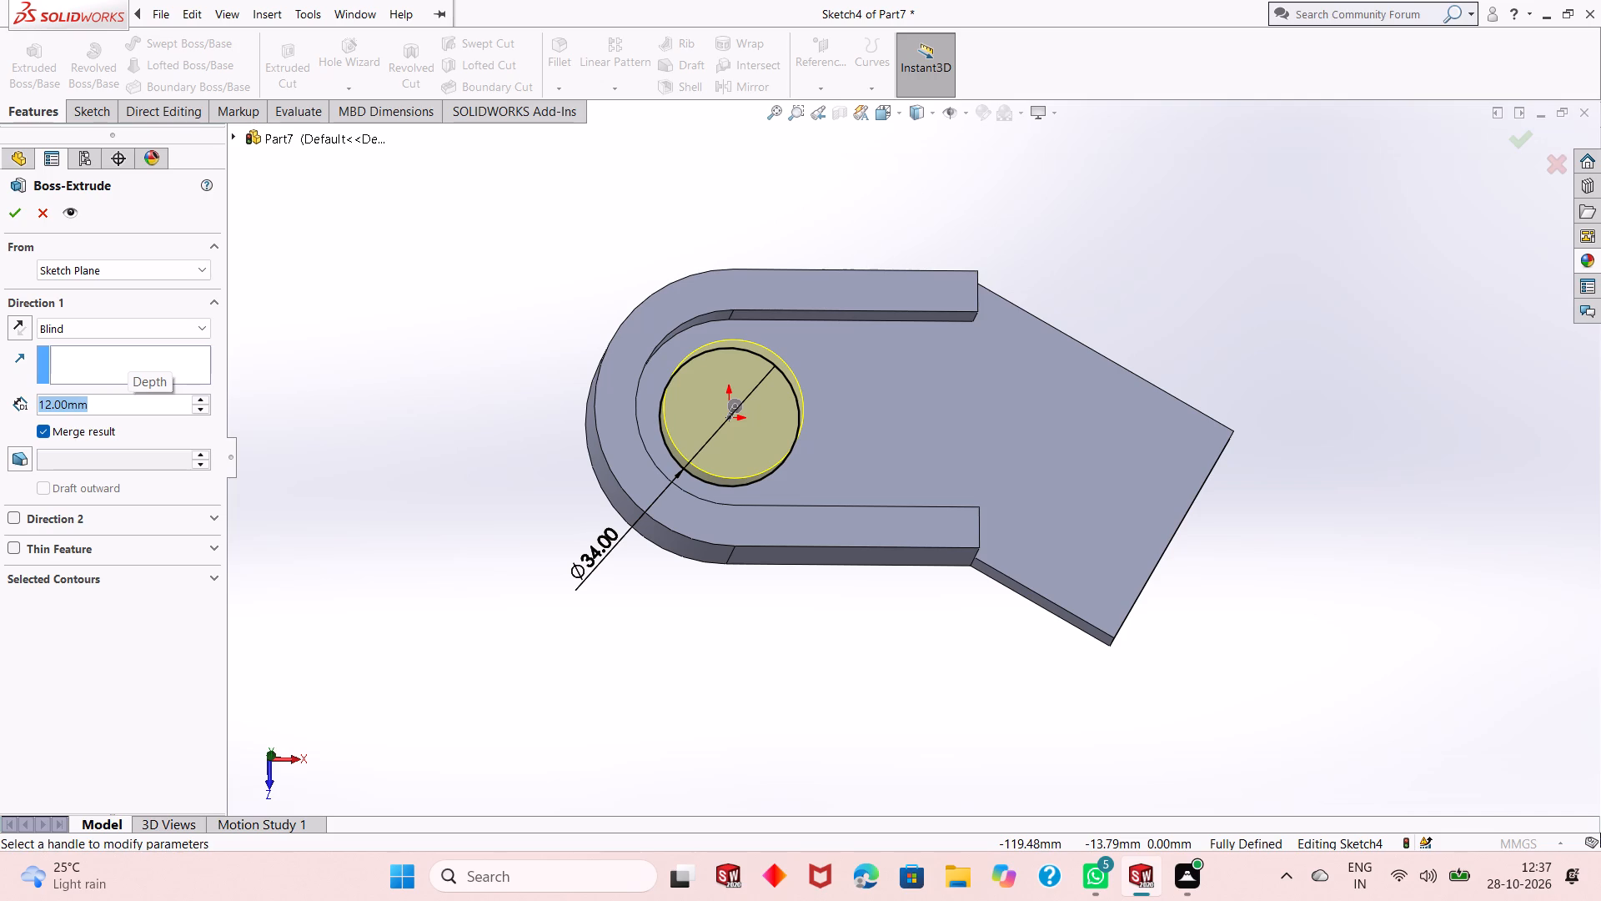
{"action": "type", "text": "30"}
{"action": "key", "text": "Return"}
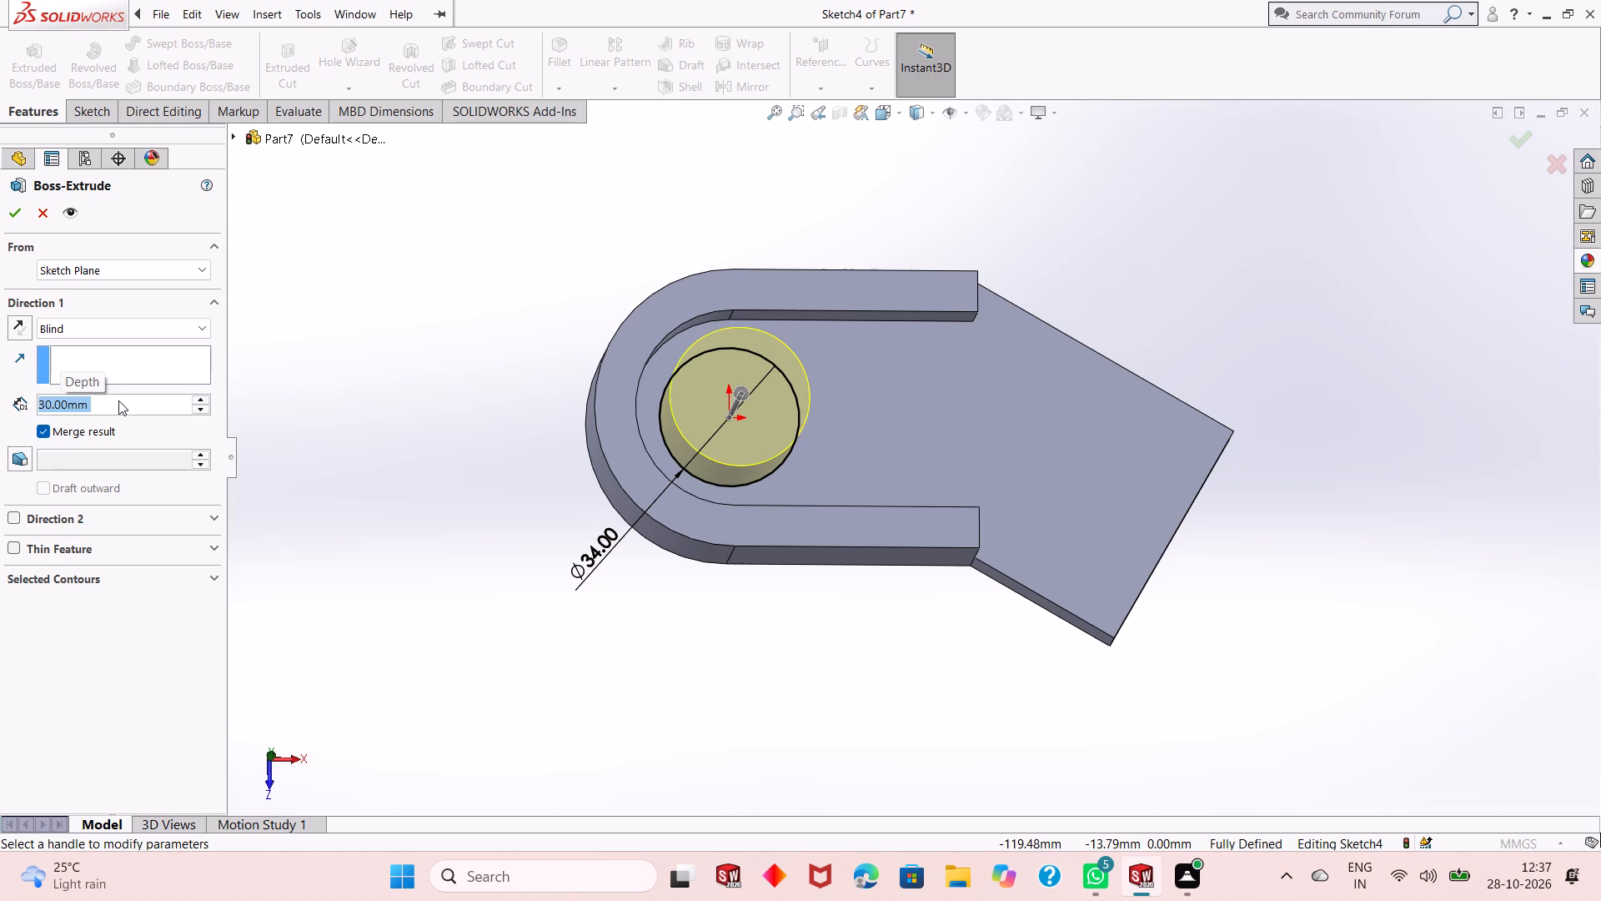
{"action": "key", "text": "Return"}
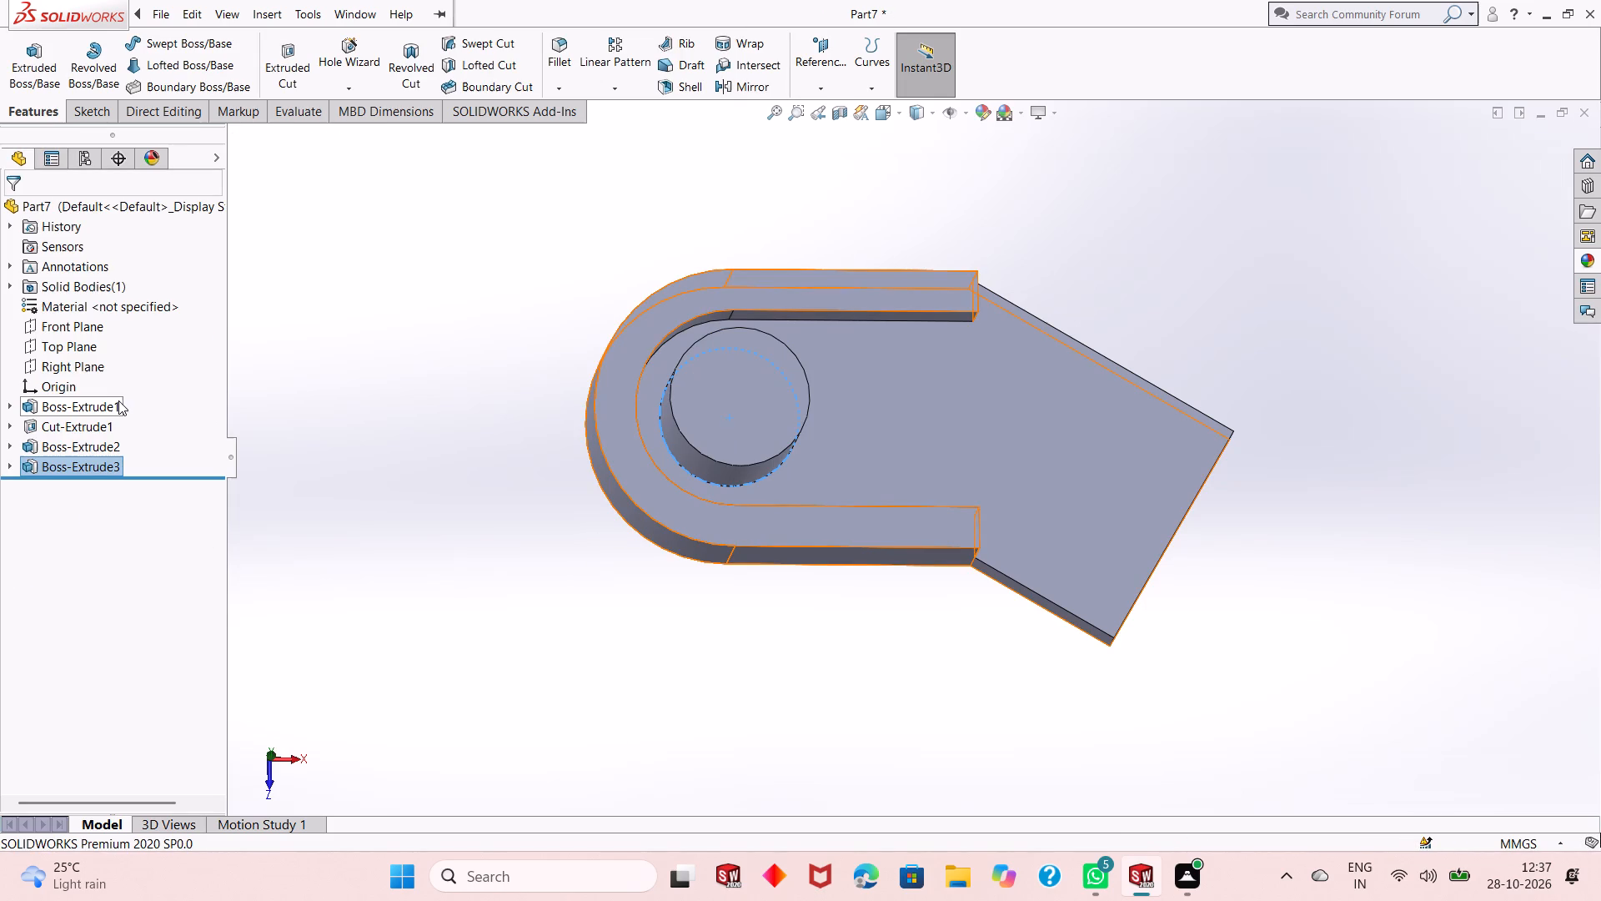
Start a sketch on the cylindrical boss's top face and draw a circle of about 11.6 mm radius centred on the origin.
{"action": "key", "text": "Escape"}
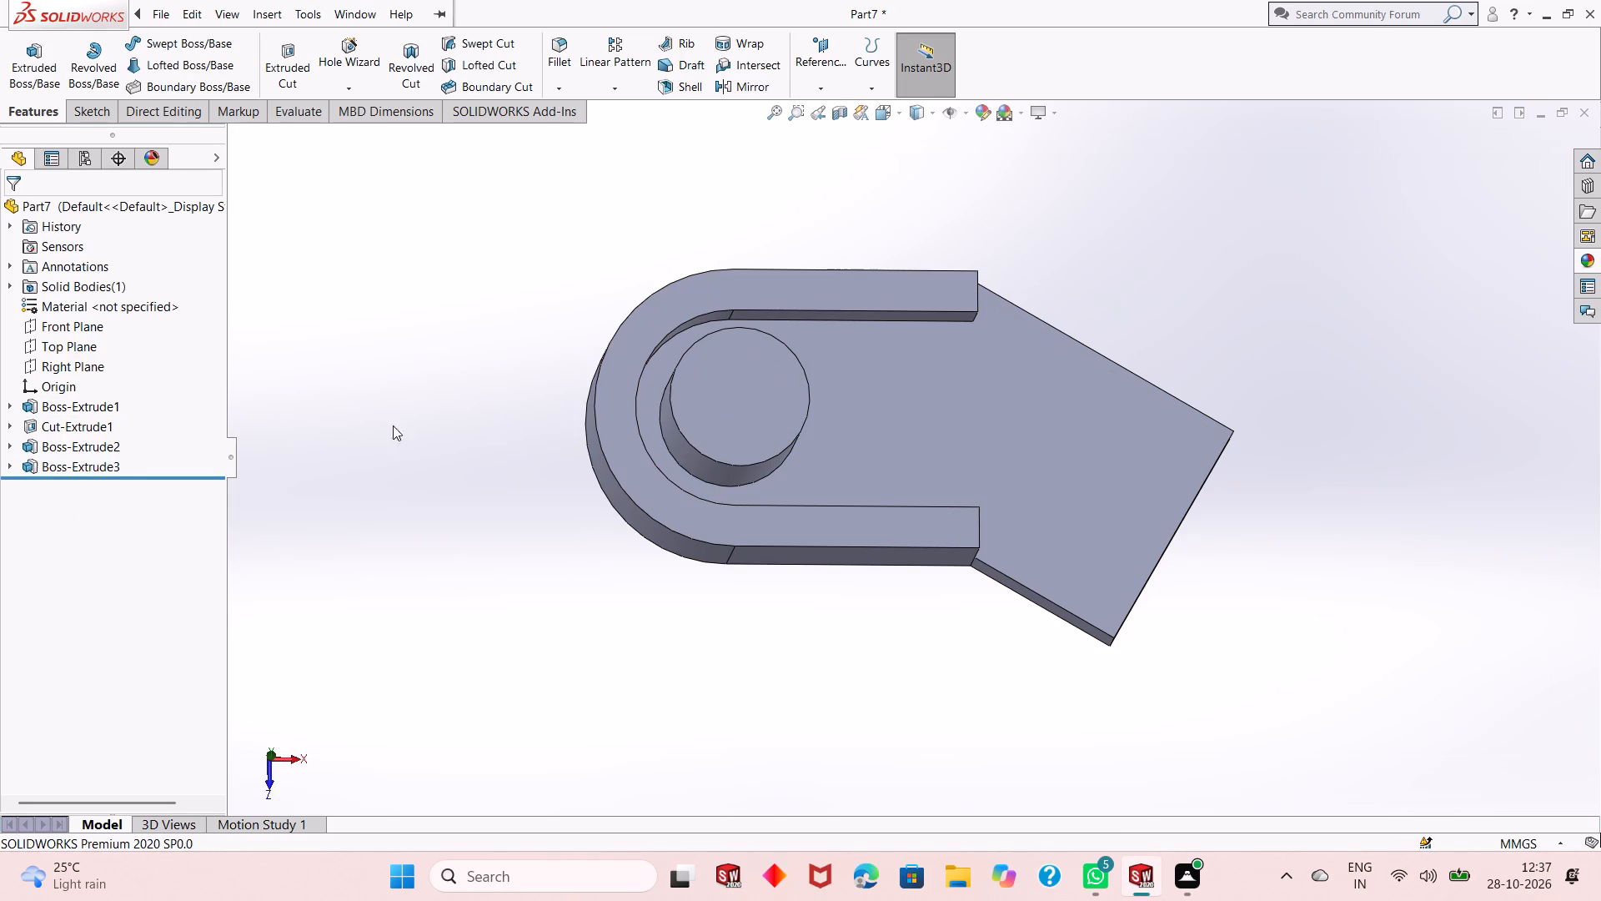
{"action": "left_click", "coordinate": [730, 390]}
{"action": "left_click", "coordinate": [806, 345]}
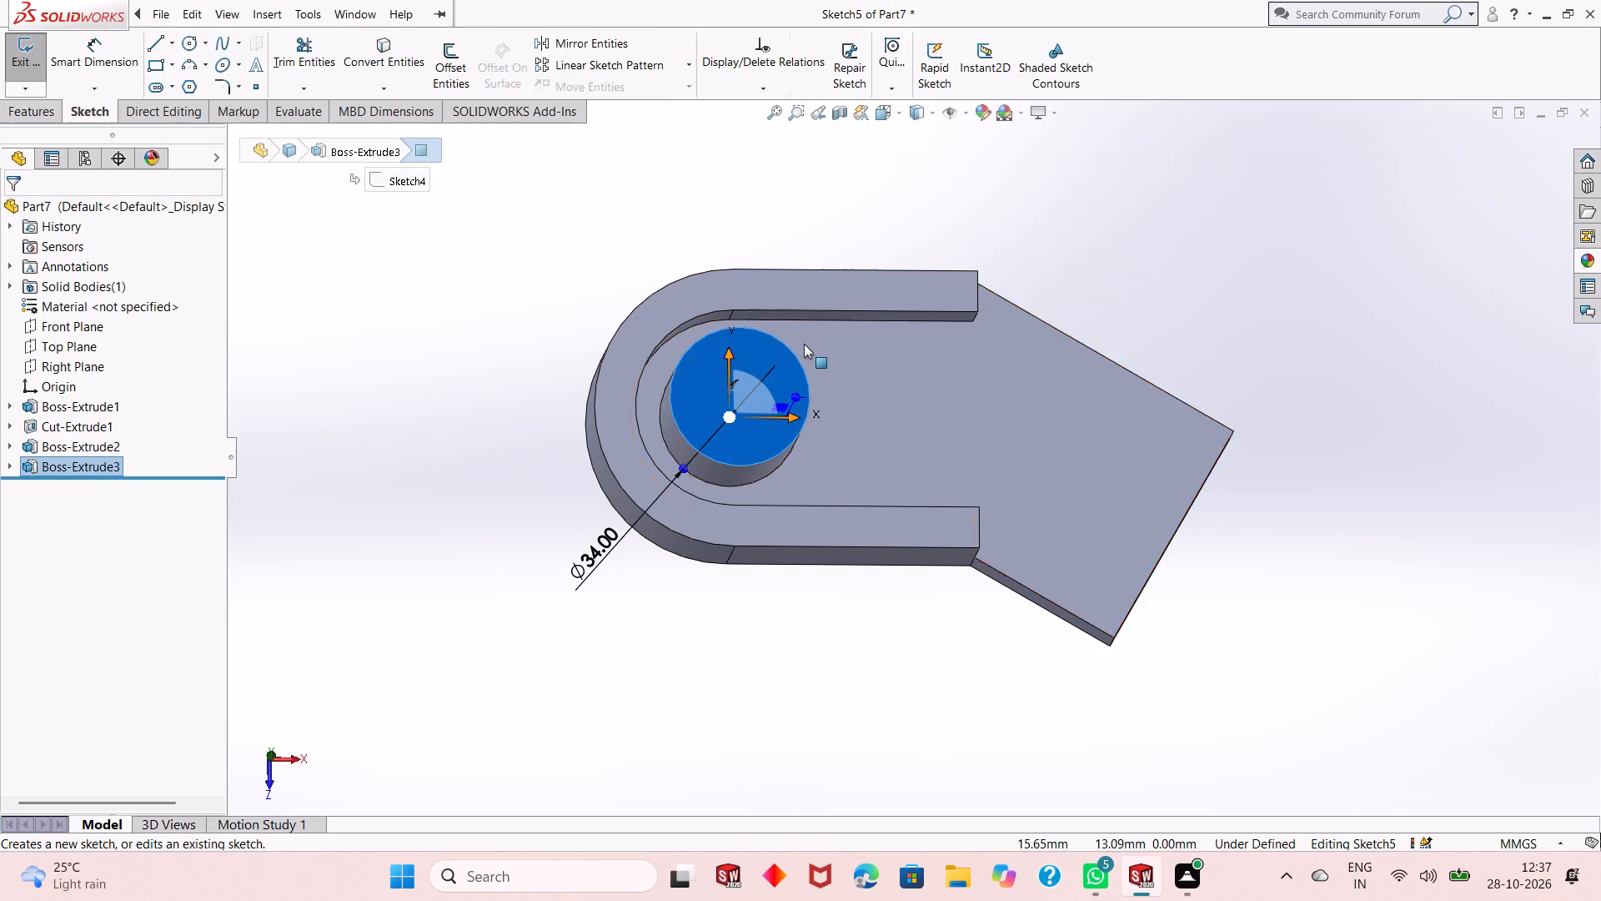
{"action": "key", "text": "Escape"}
{"action": "key", "text": "Escape"}
{"action": "left_click", "coordinate": [186, 44]}
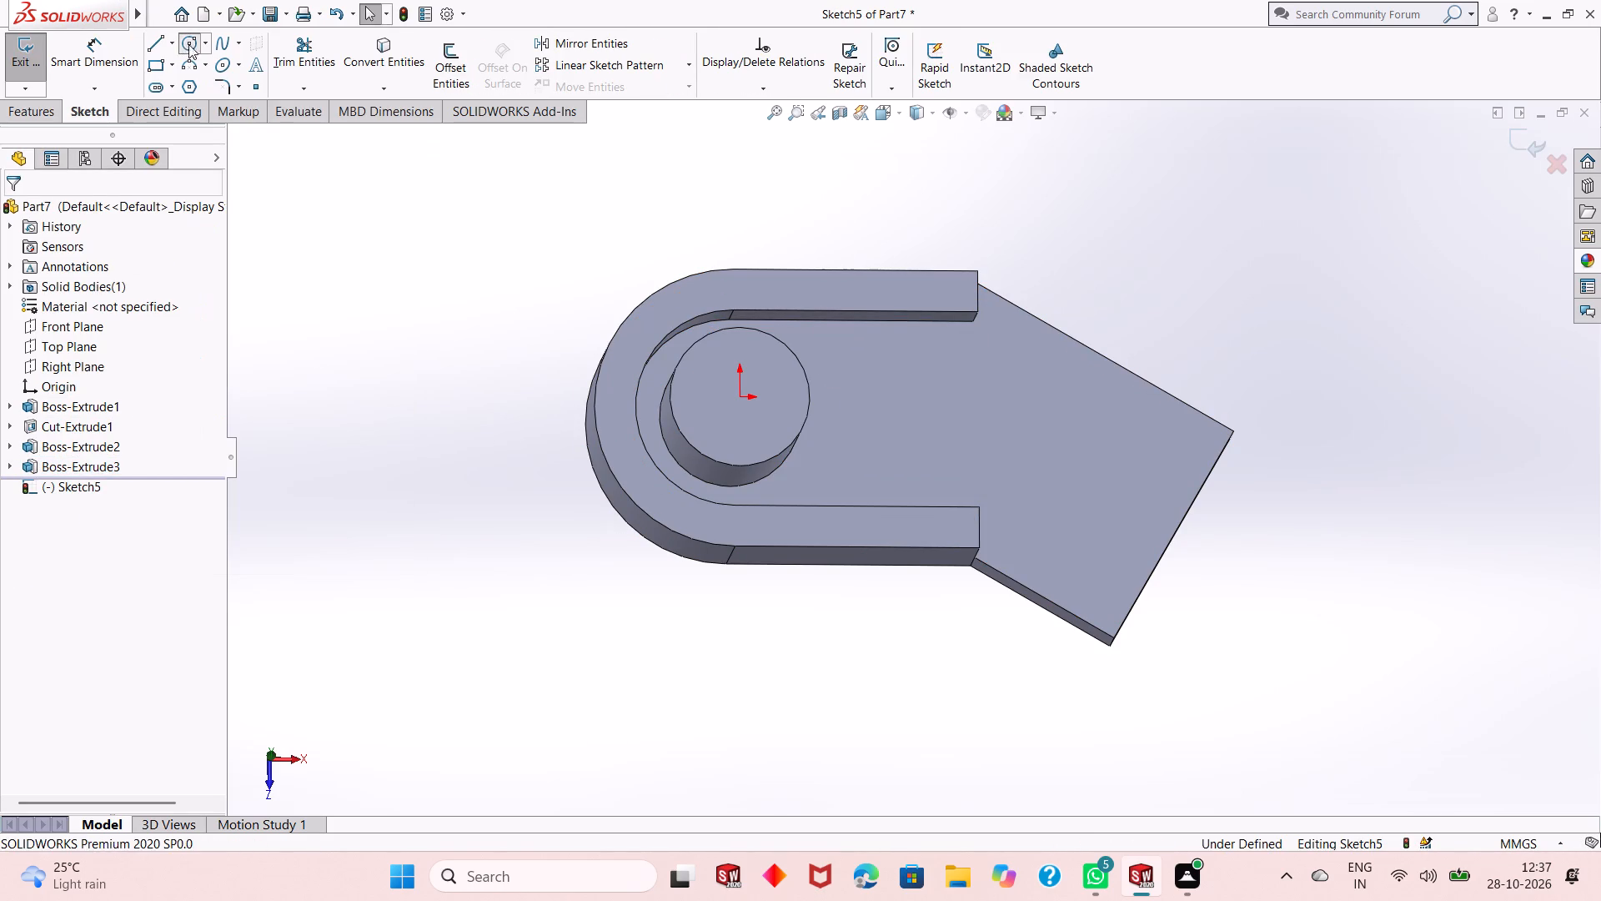
{"action": "left_click", "coordinate": [739, 400]}
{"action": "left_click", "coordinate": [769, 360]}
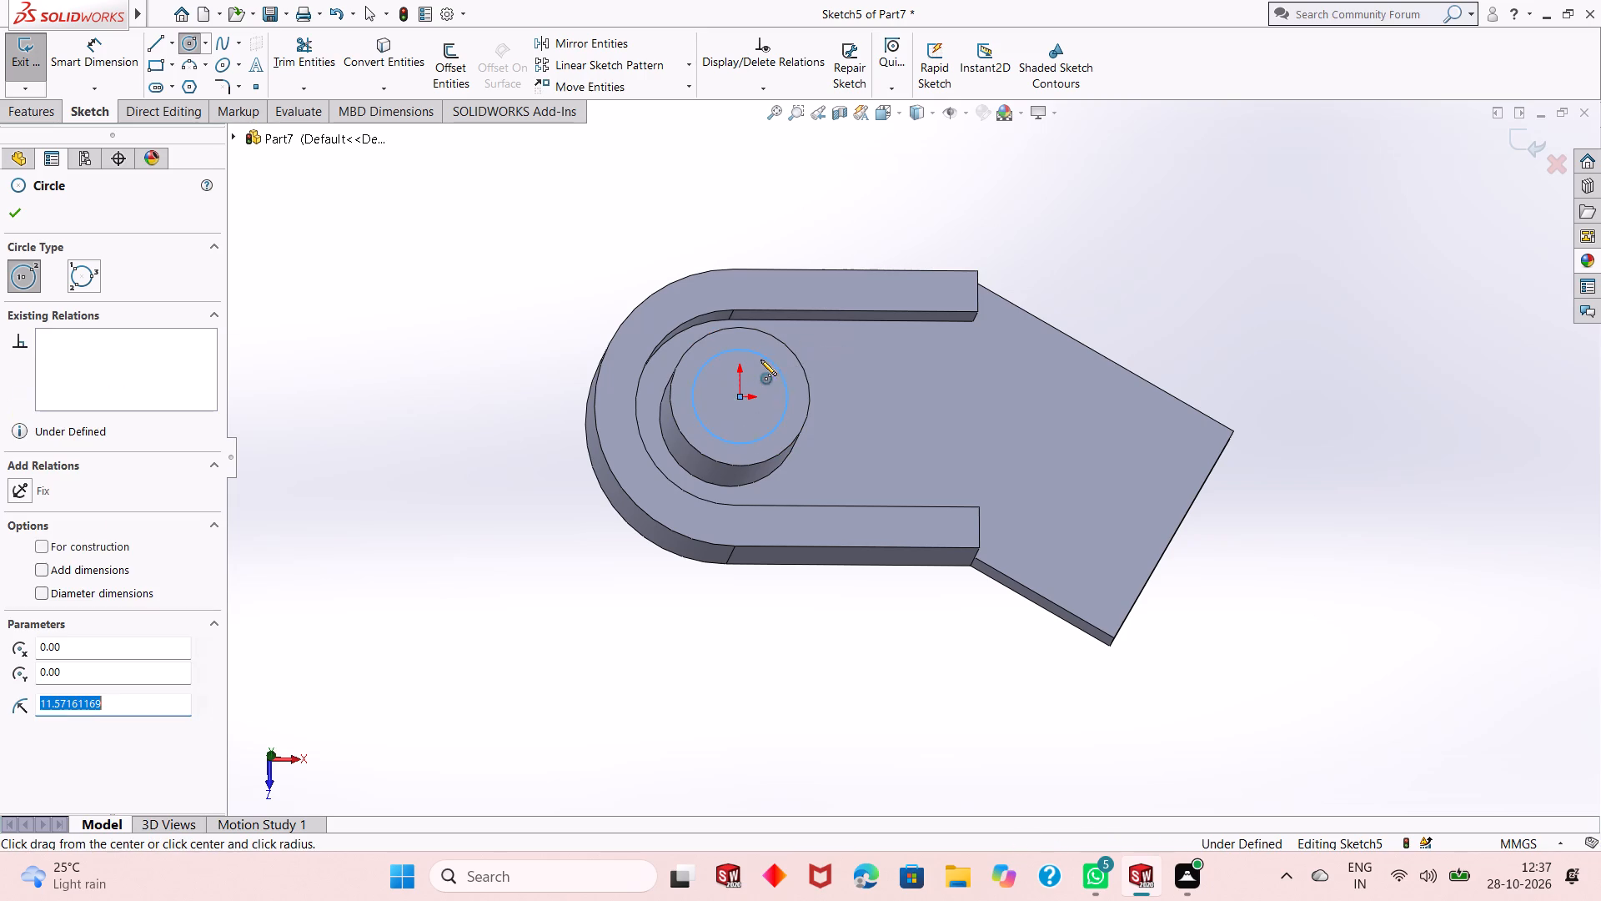
{"action": "right_click", "coordinate": [446, 306]}
{"action": "left_click", "coordinate": [474, 320]}
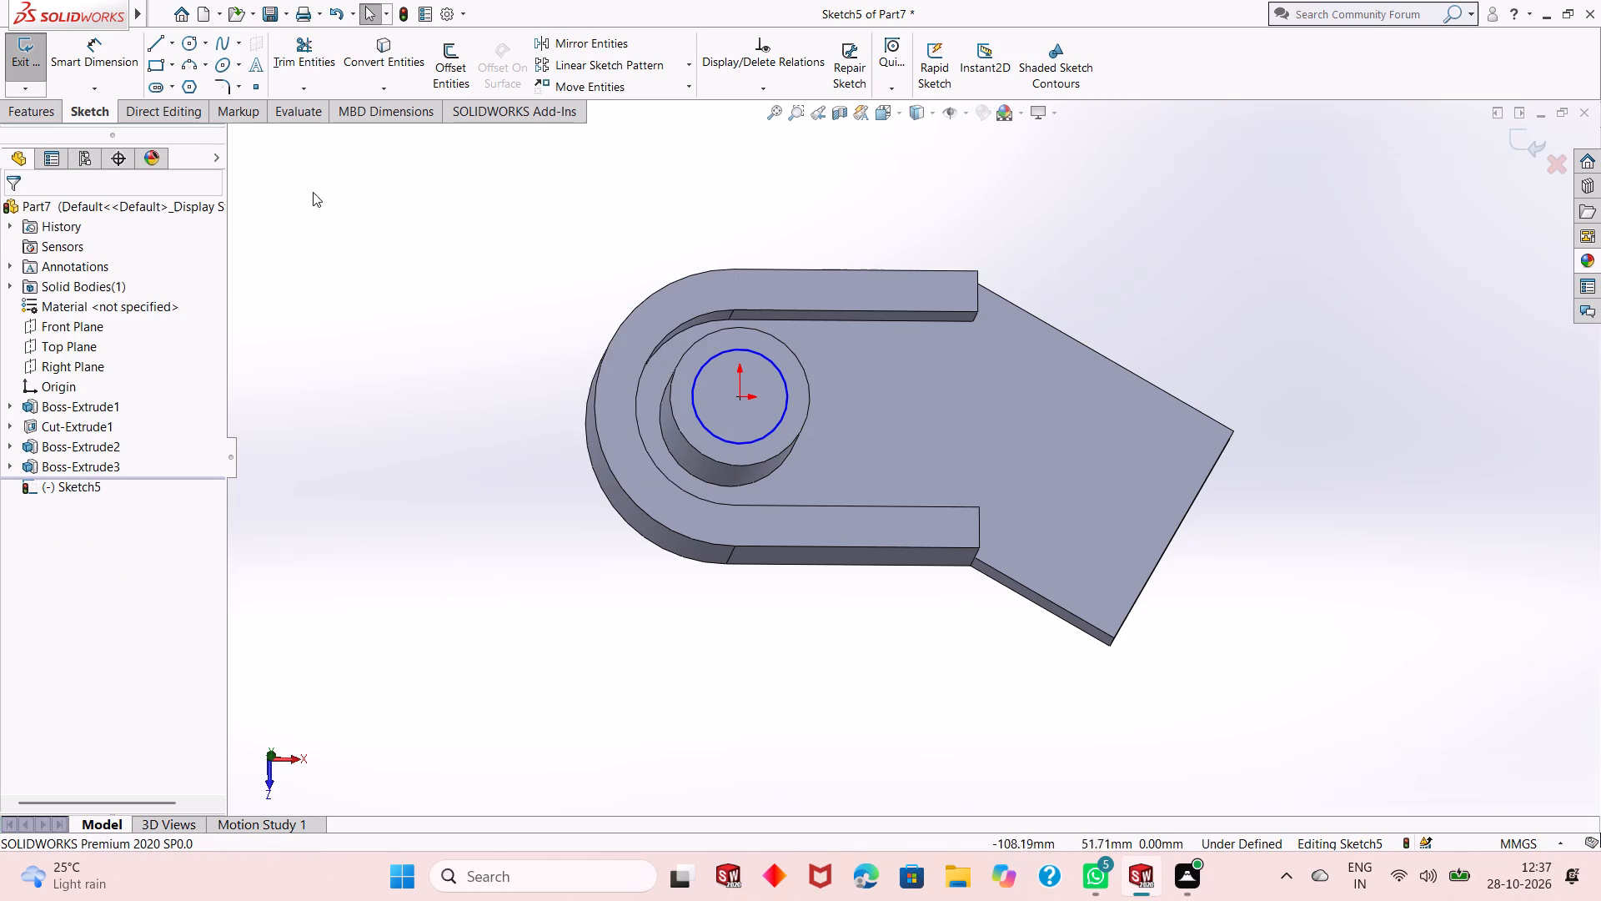
Dimension the diameter of the circle on the boss's top face as 12 mm.
{"action": "left_click", "coordinate": [97, 55]}
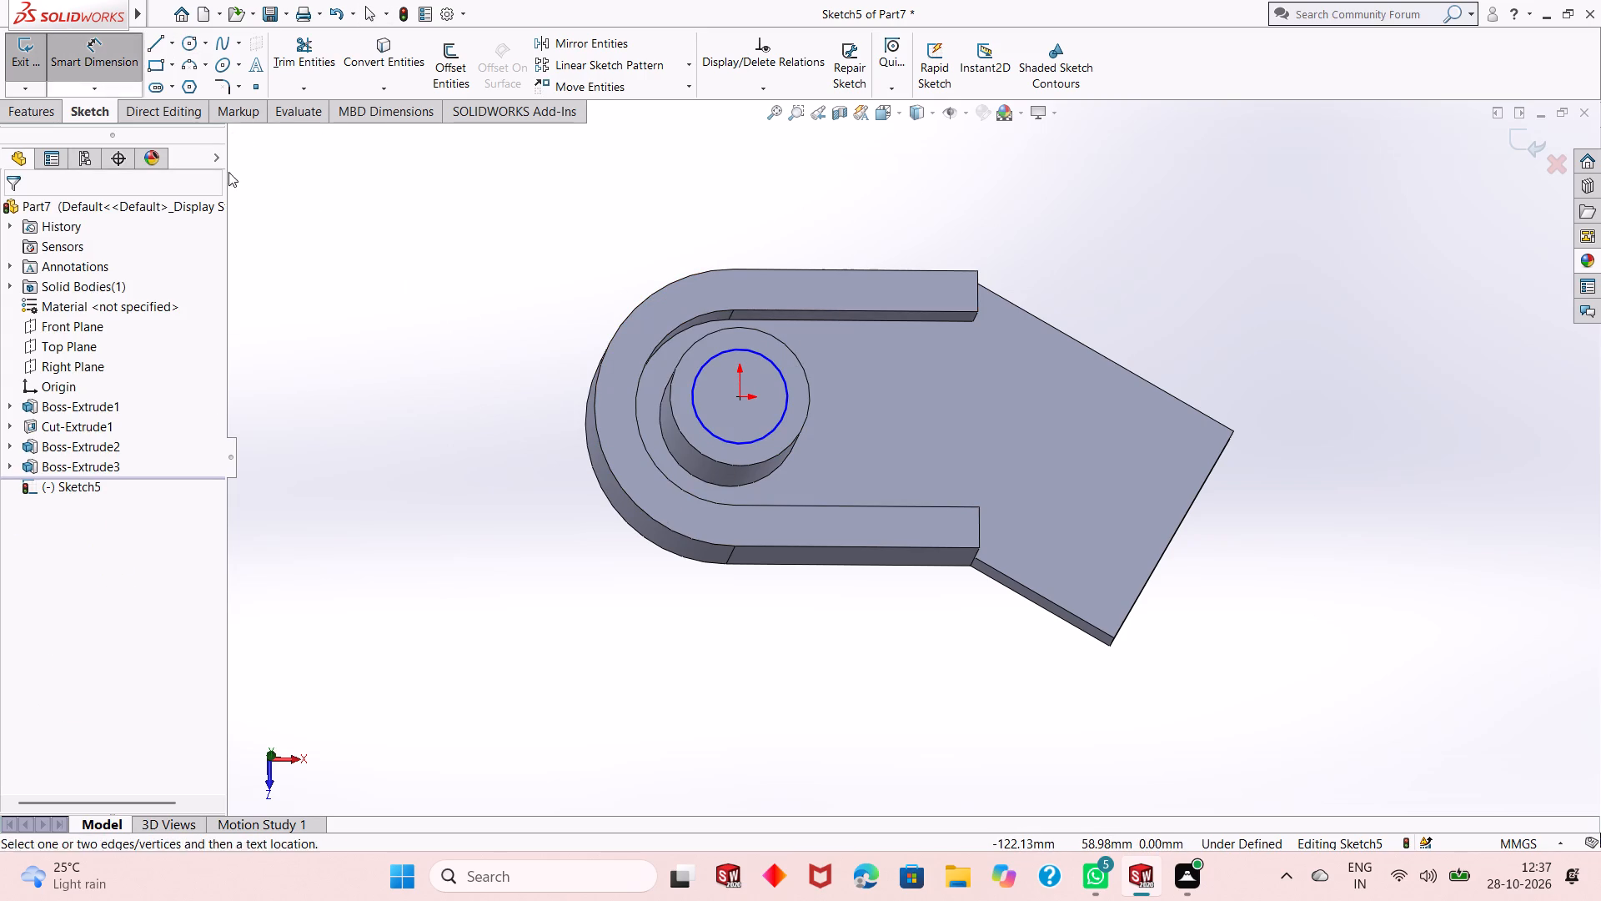
{"action": "left_click", "coordinate": [723, 442]}
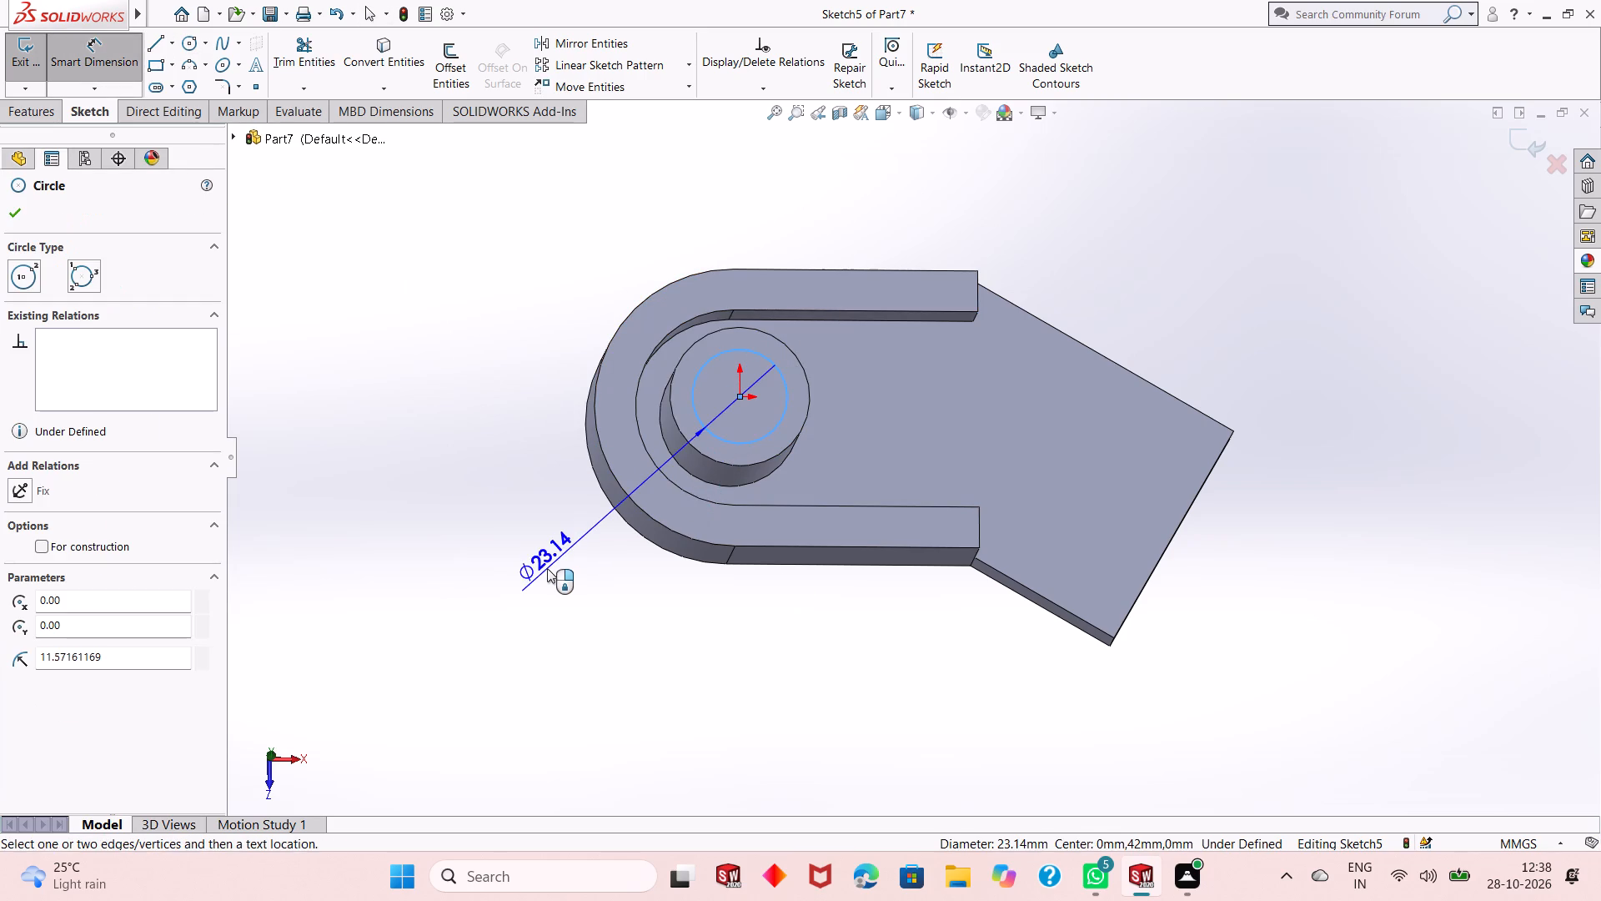
{"action": "left_click", "coordinate": [546, 569]}
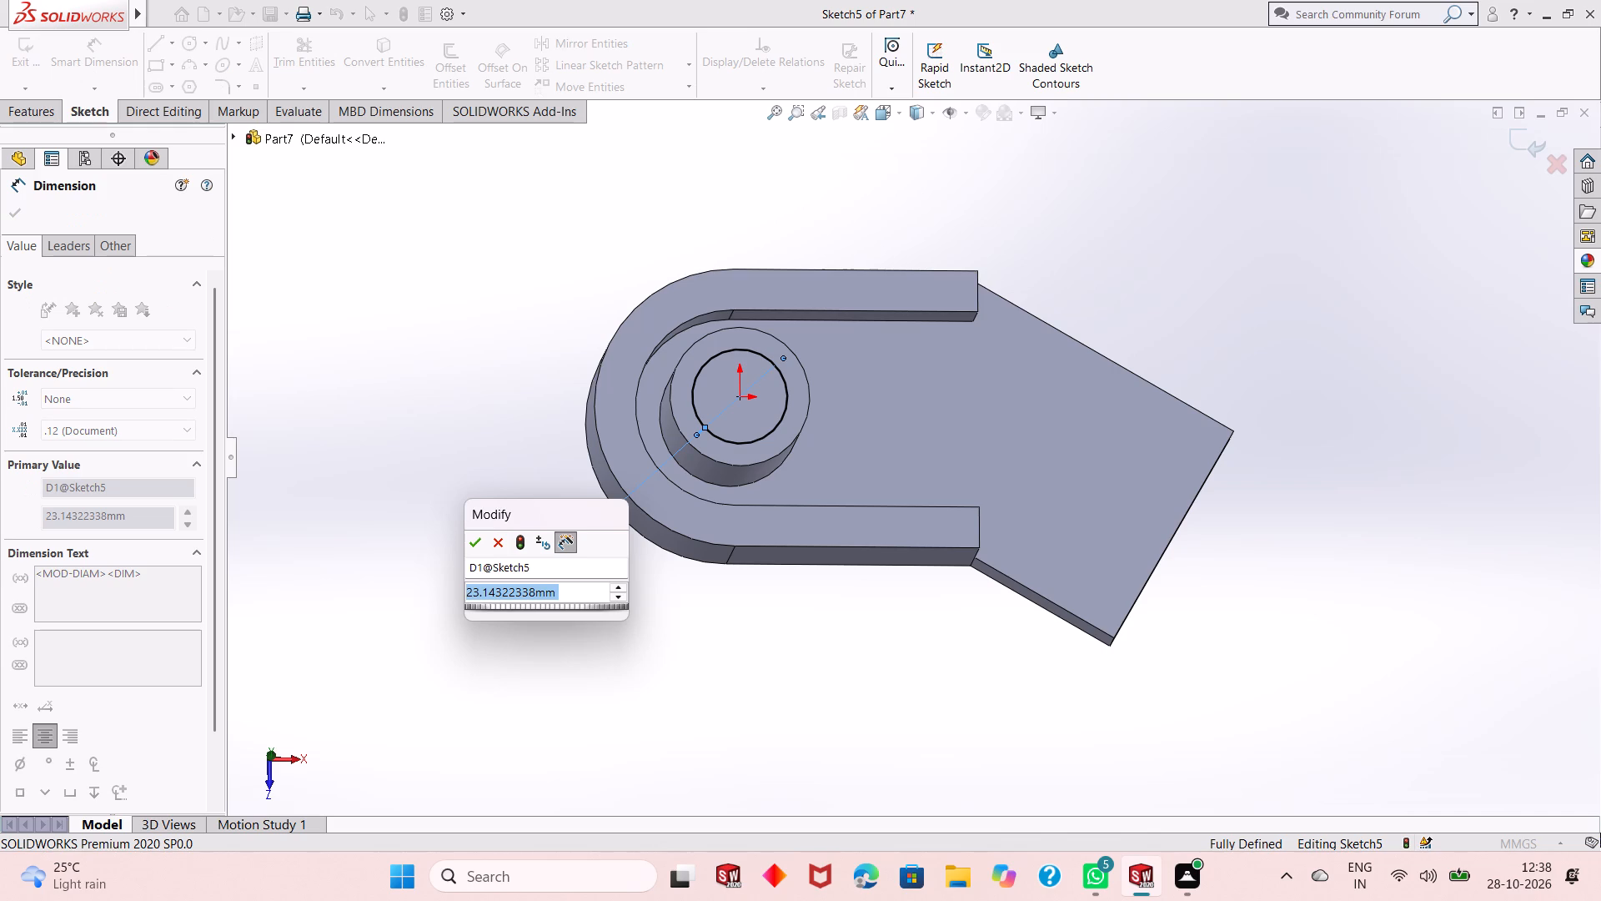
{"action": "type", "text": "12"}
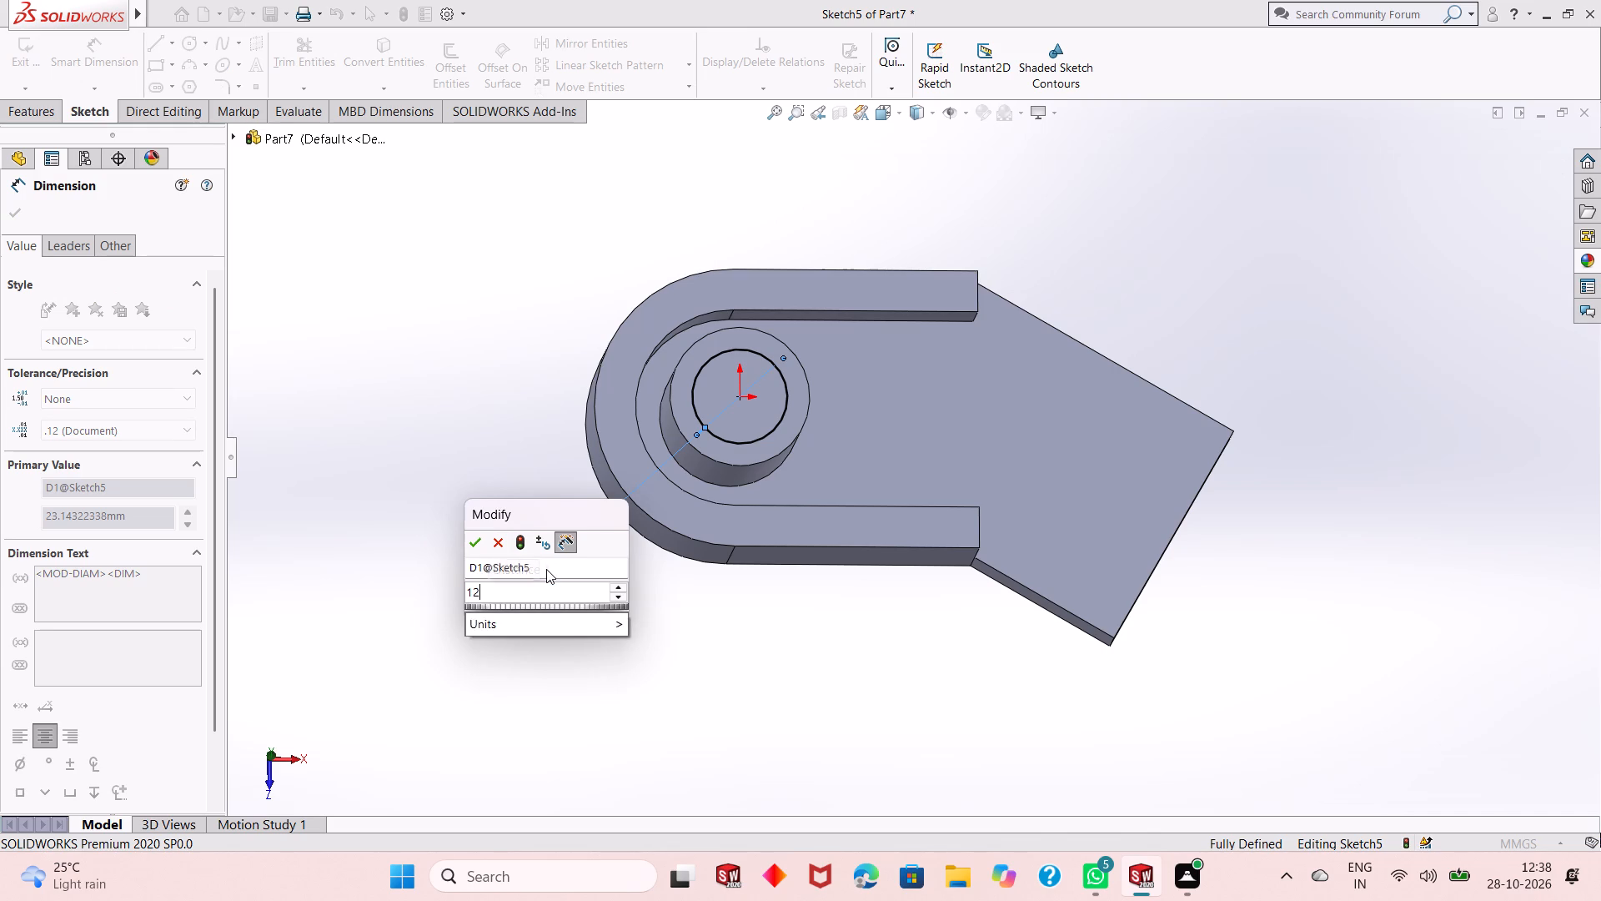
{"action": "key", "text": "Return"}
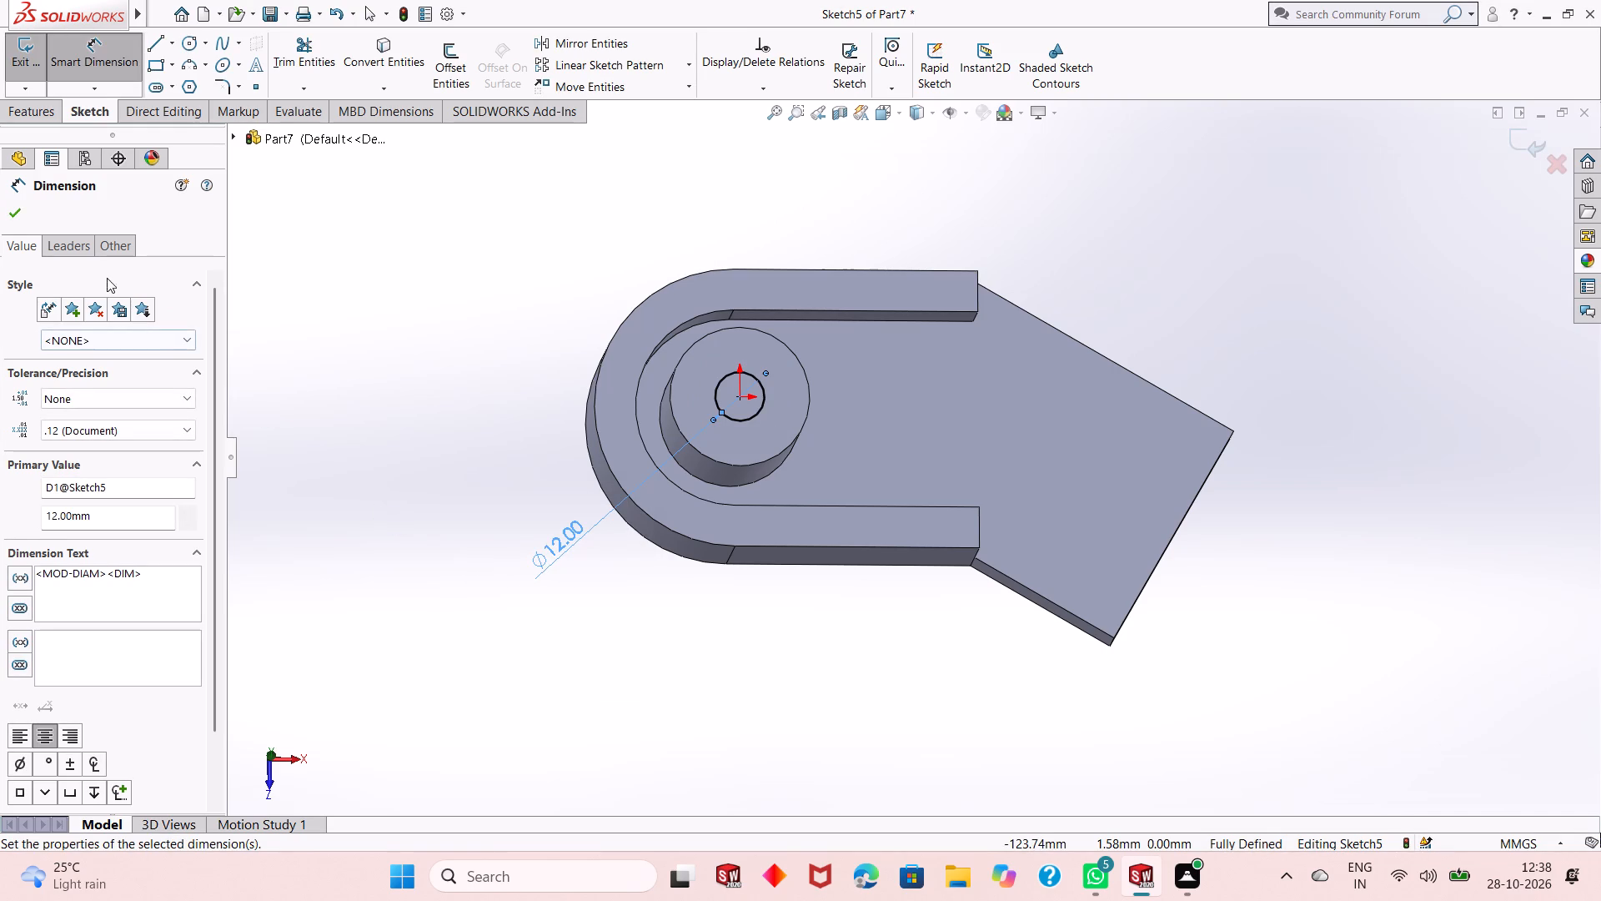
{"action": "left_click", "coordinate": [13, 216]}
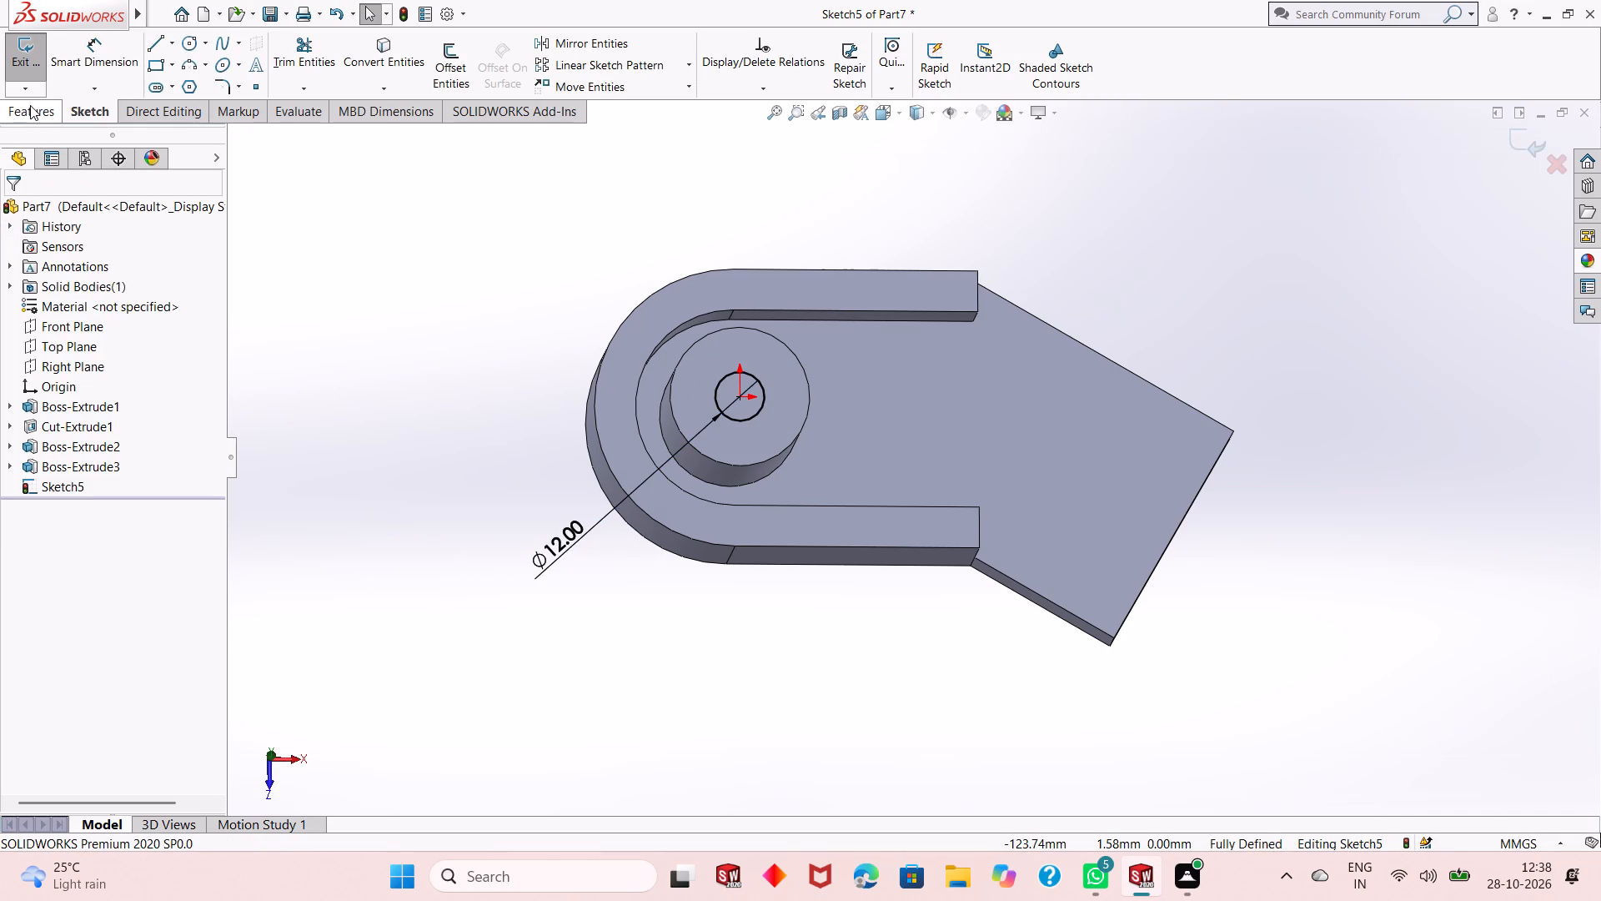
Cut the 12 mm circle Through All to make a hole down through the boss and the block.
{"action": "left_click", "coordinate": [40, 112]}
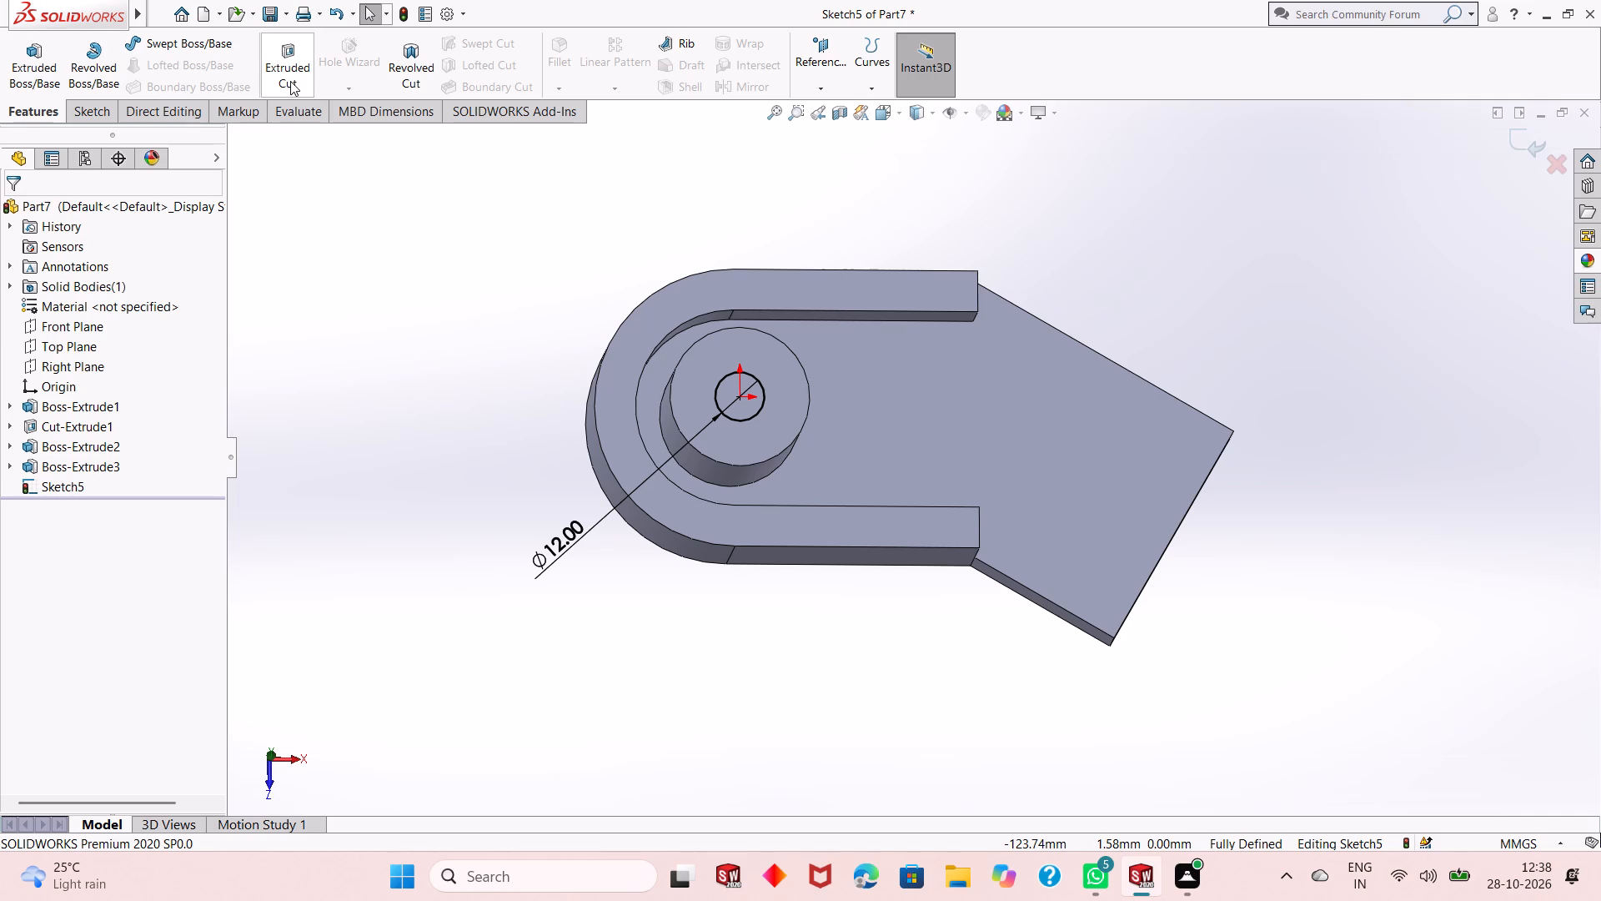
{"action": "left_click", "coordinate": [290, 81]}
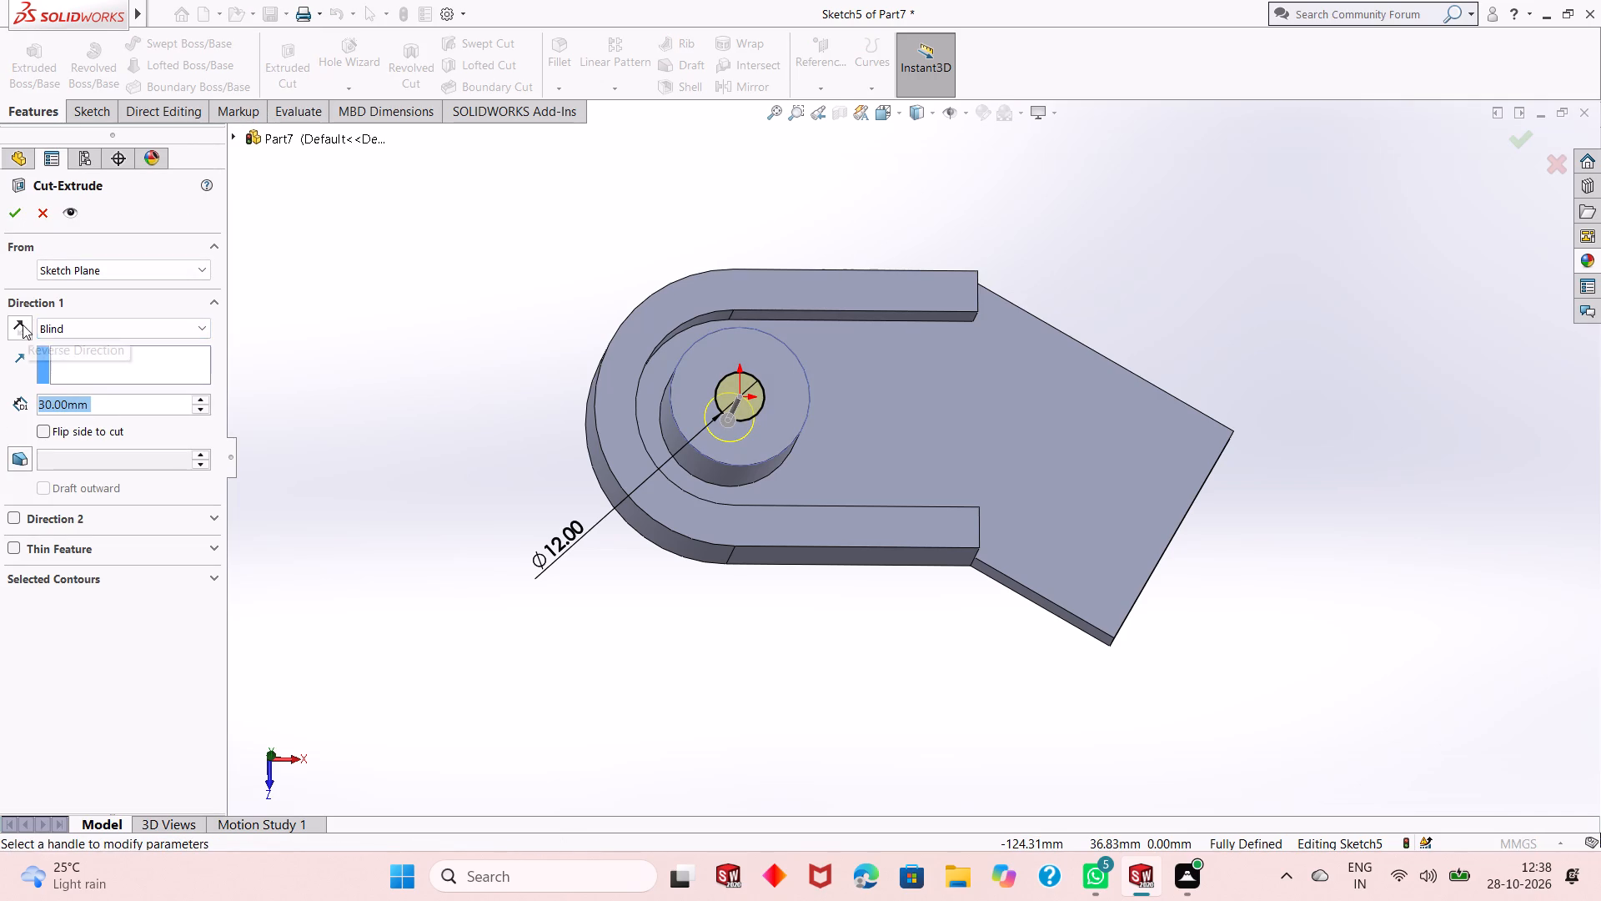
{"action": "left_click", "coordinate": [161, 322]}
{"action": "left_click", "coordinate": [168, 359]}
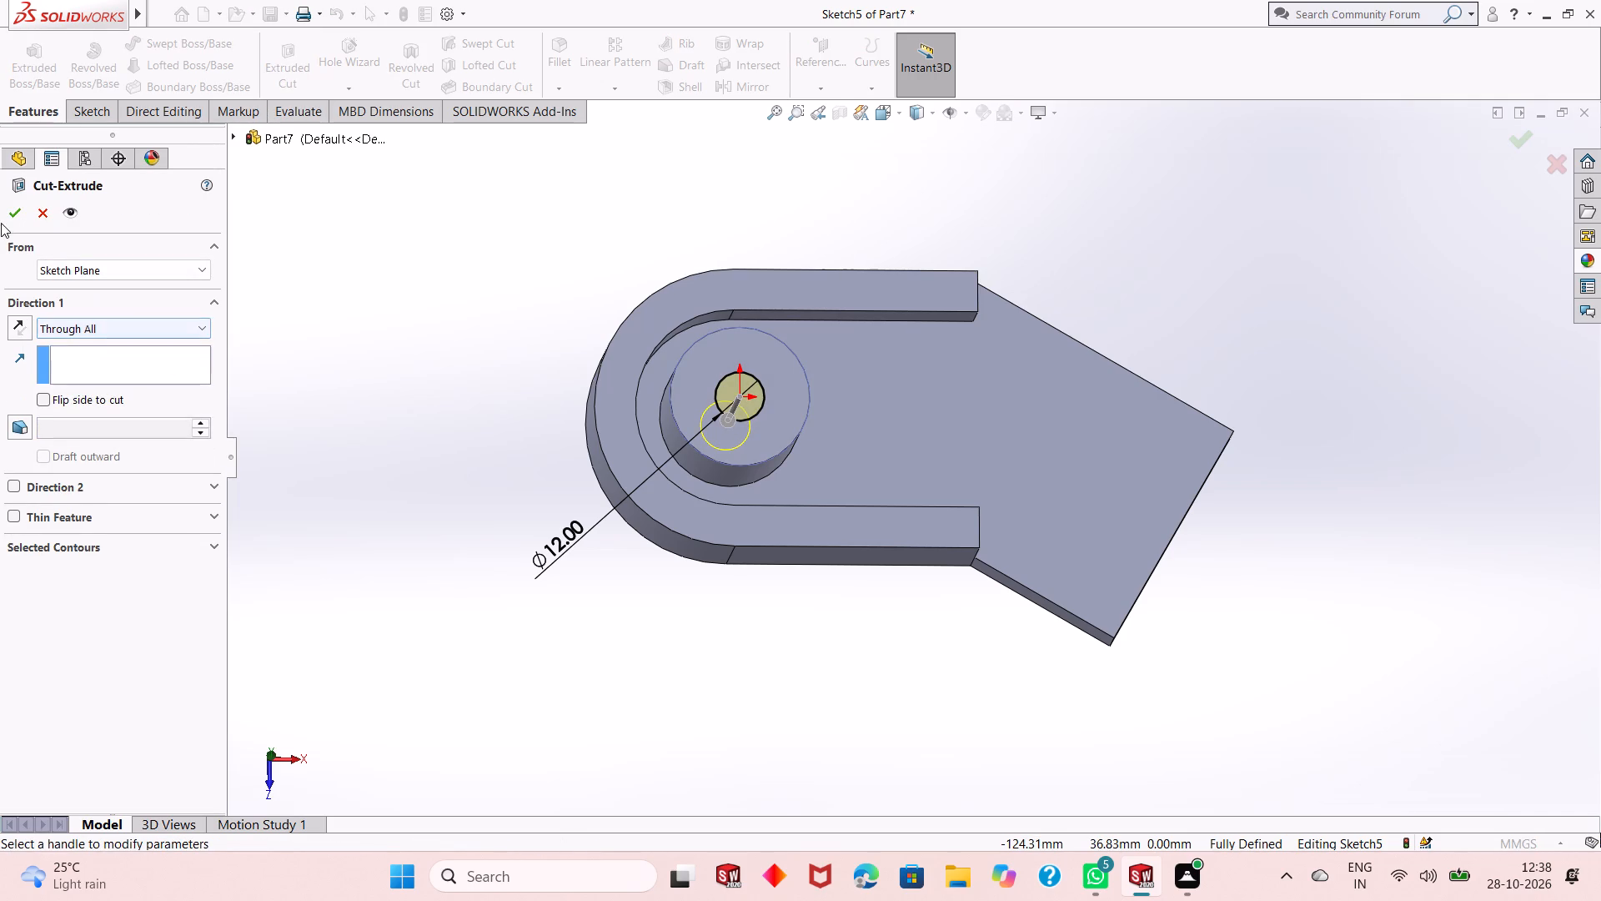
{"action": "left_click", "coordinate": [24, 217]}
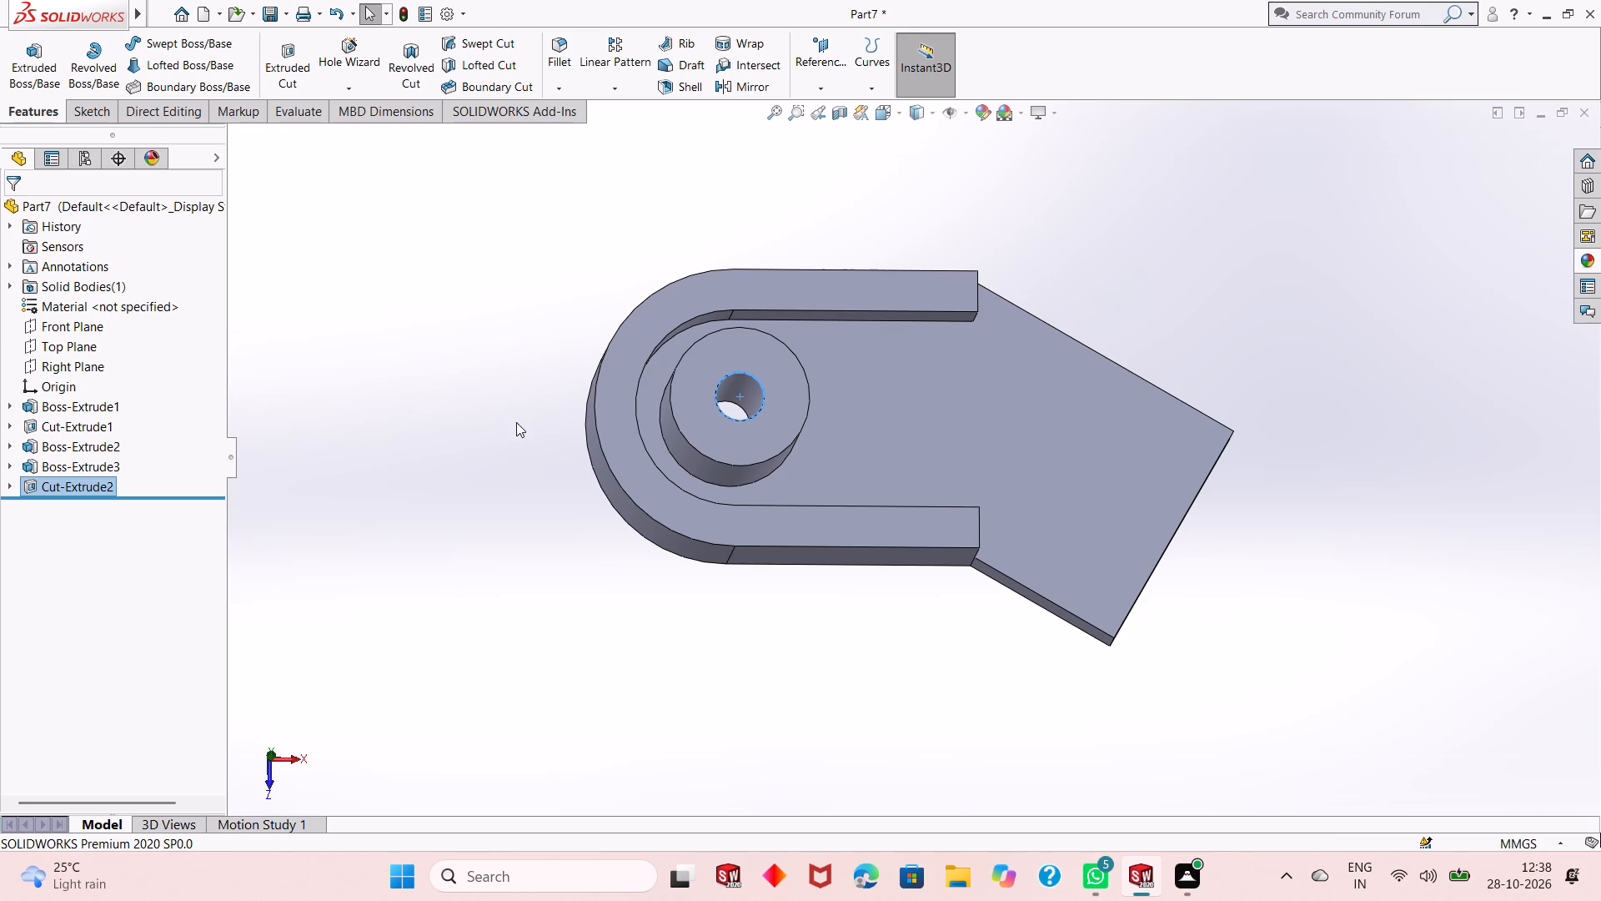
{"action": "left_click", "coordinate": [518, 423]}
Start a sketch on the pocket floor and draw a circle of about 14 mm radius, level with the origin and about 59 mm from it.
{"action": "scroll", "coordinate": [755, 438], "scroll_direction": "down", "scroll_amount": 1}
{"action": "scroll", "coordinate": [756, 438], "scroll_direction": "up", "scroll_amount": 4}
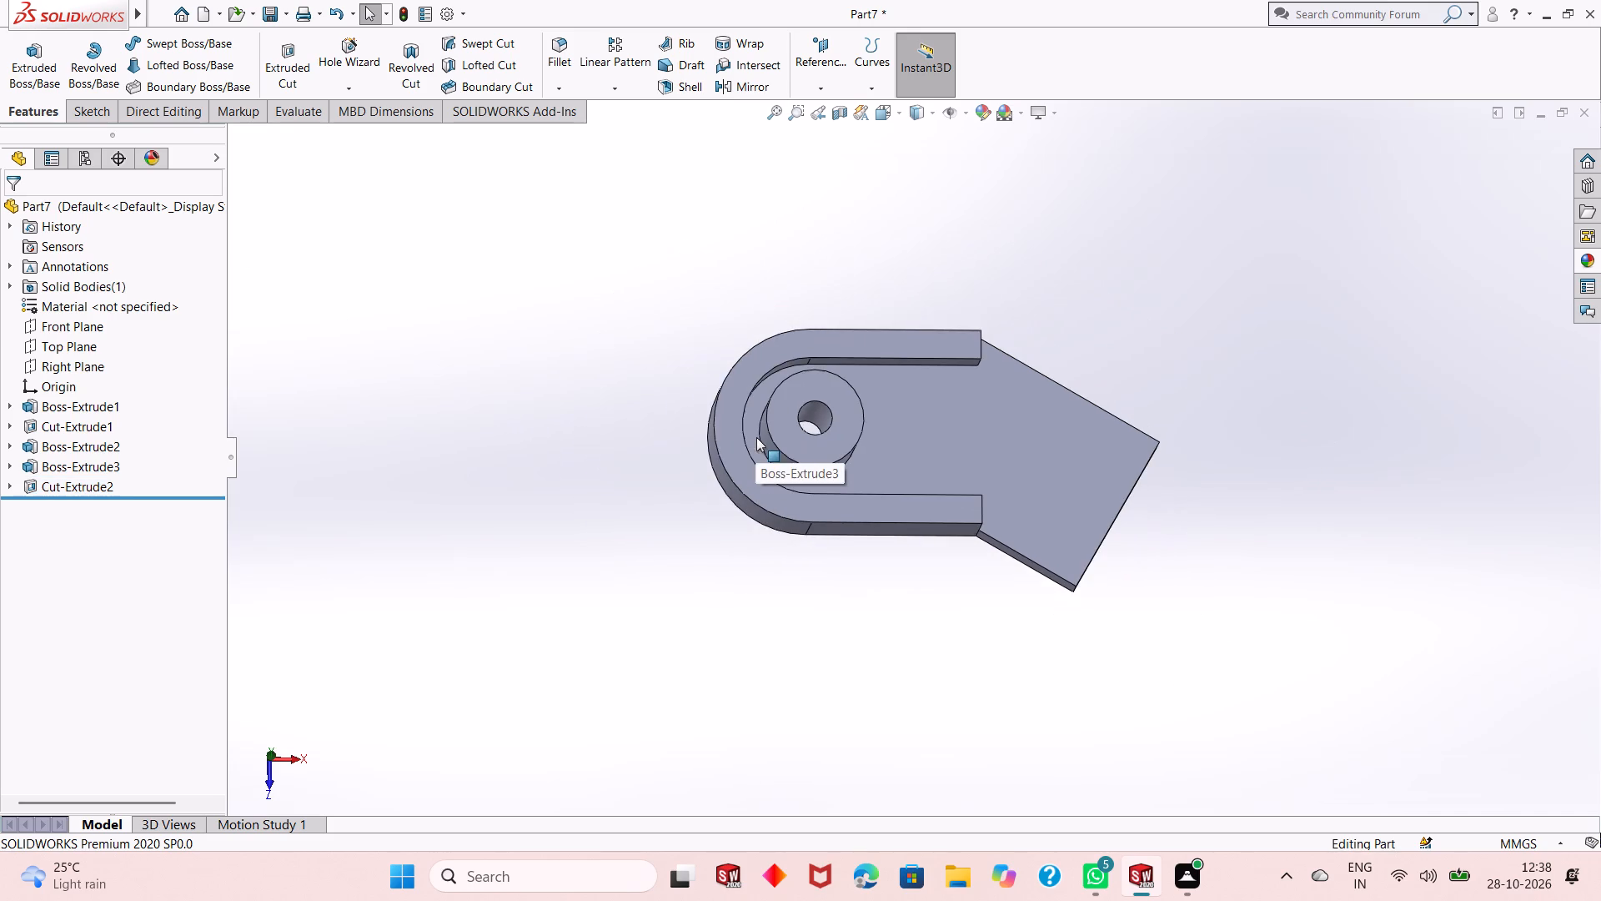
{"action": "scroll", "coordinate": [1048, 467], "scroll_direction": "down", "scroll_amount": 2}
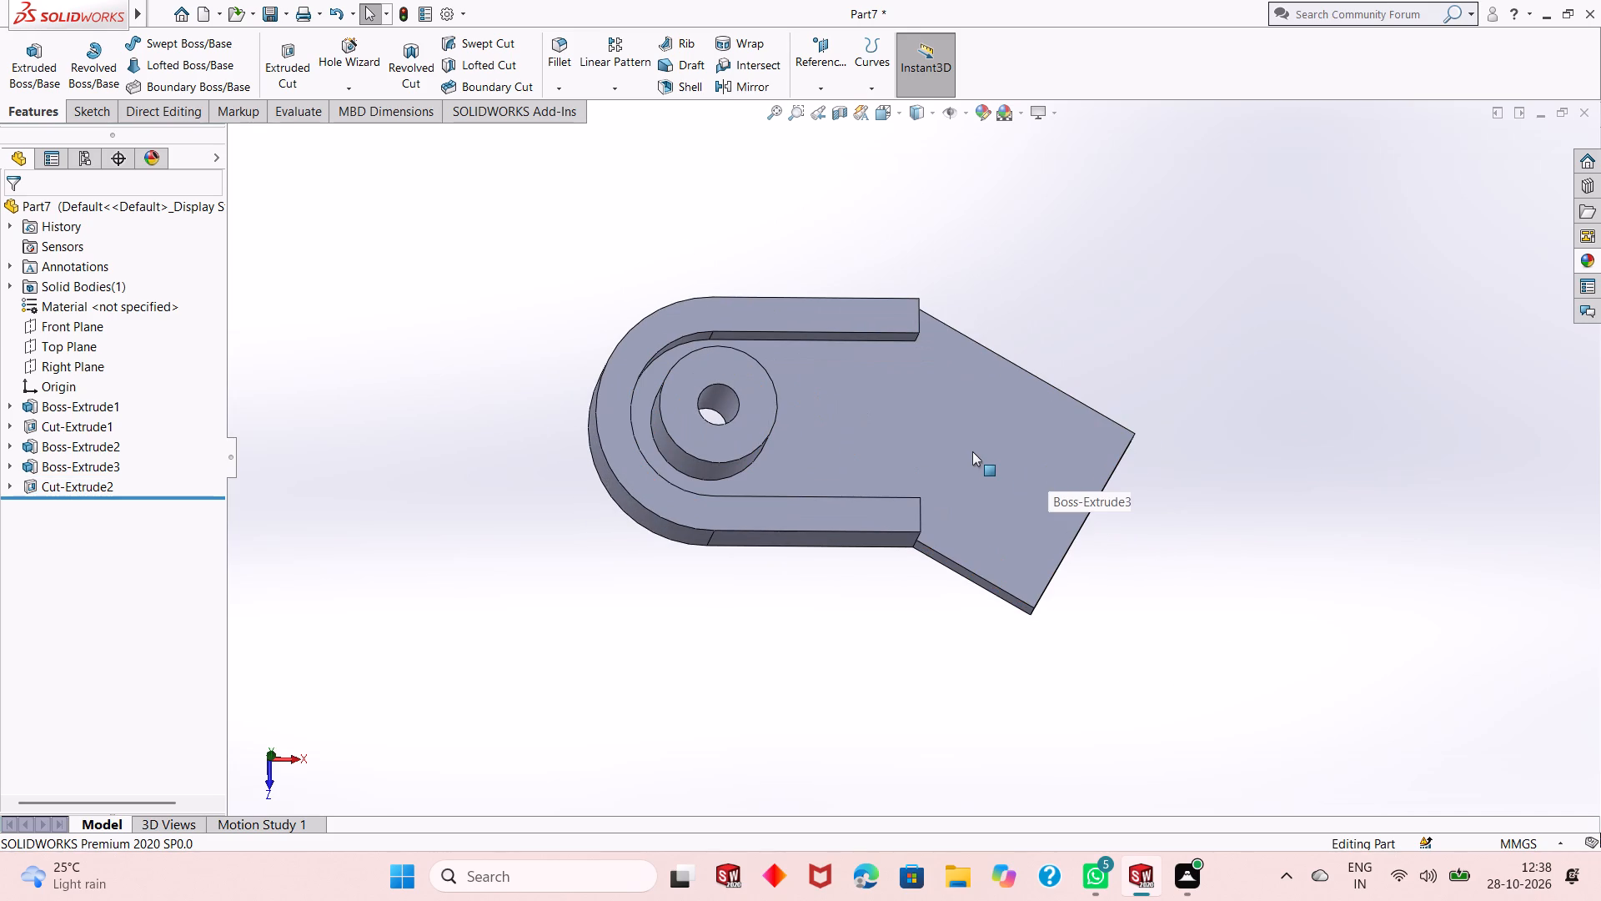
{"action": "left_click", "coordinate": [959, 423]}
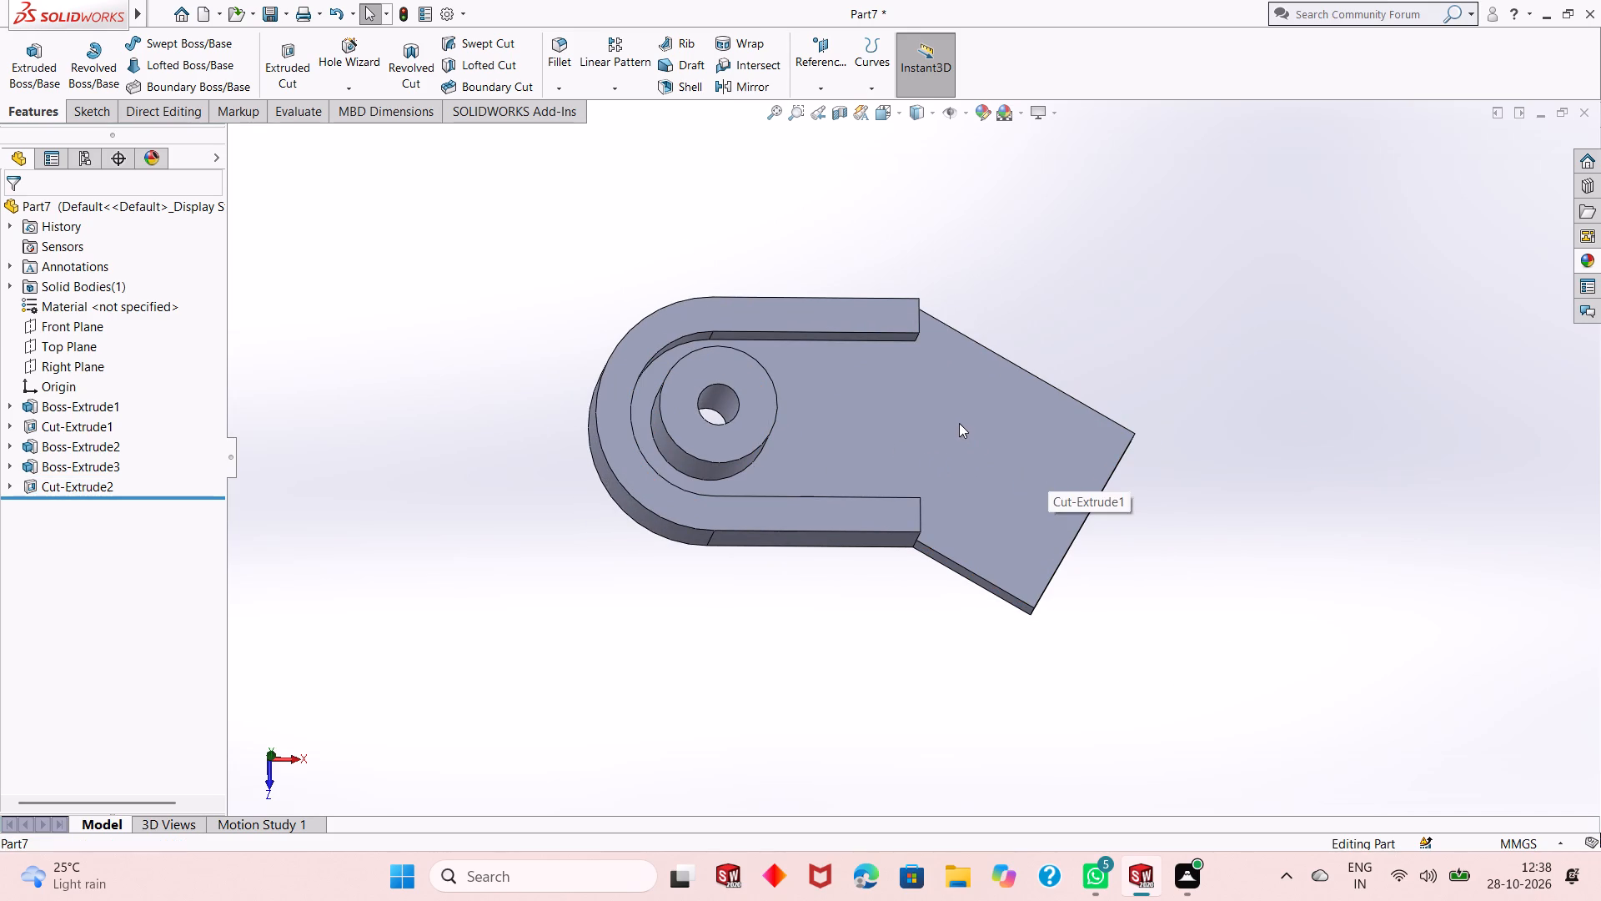
{"action": "left_click", "coordinate": [1036, 375]}
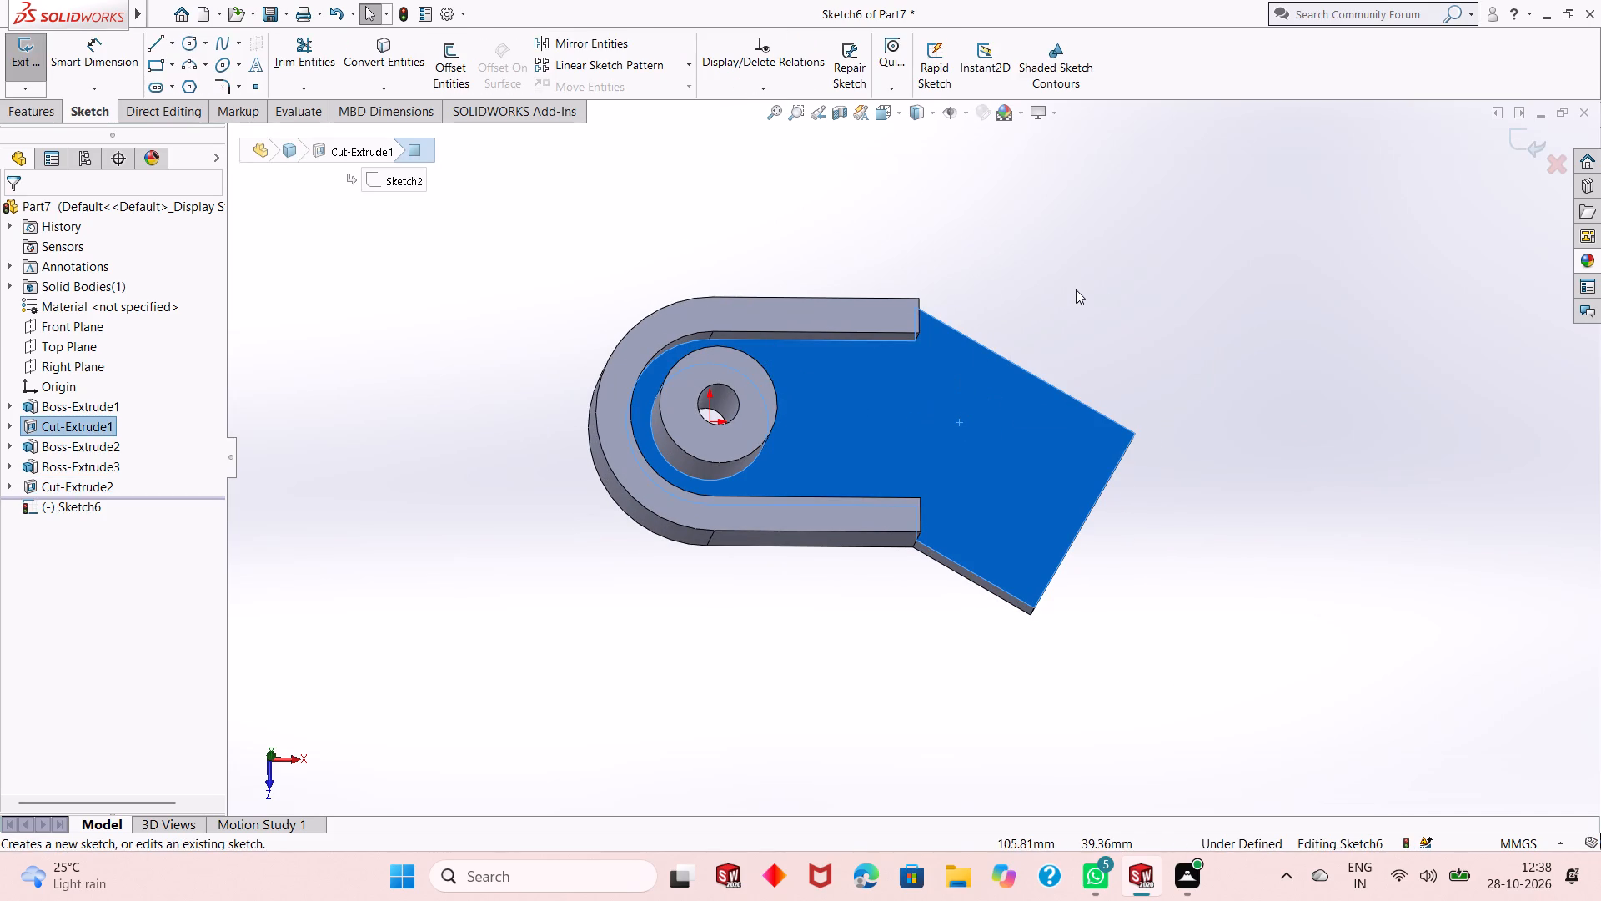
{"action": "key", "text": "Escape"}
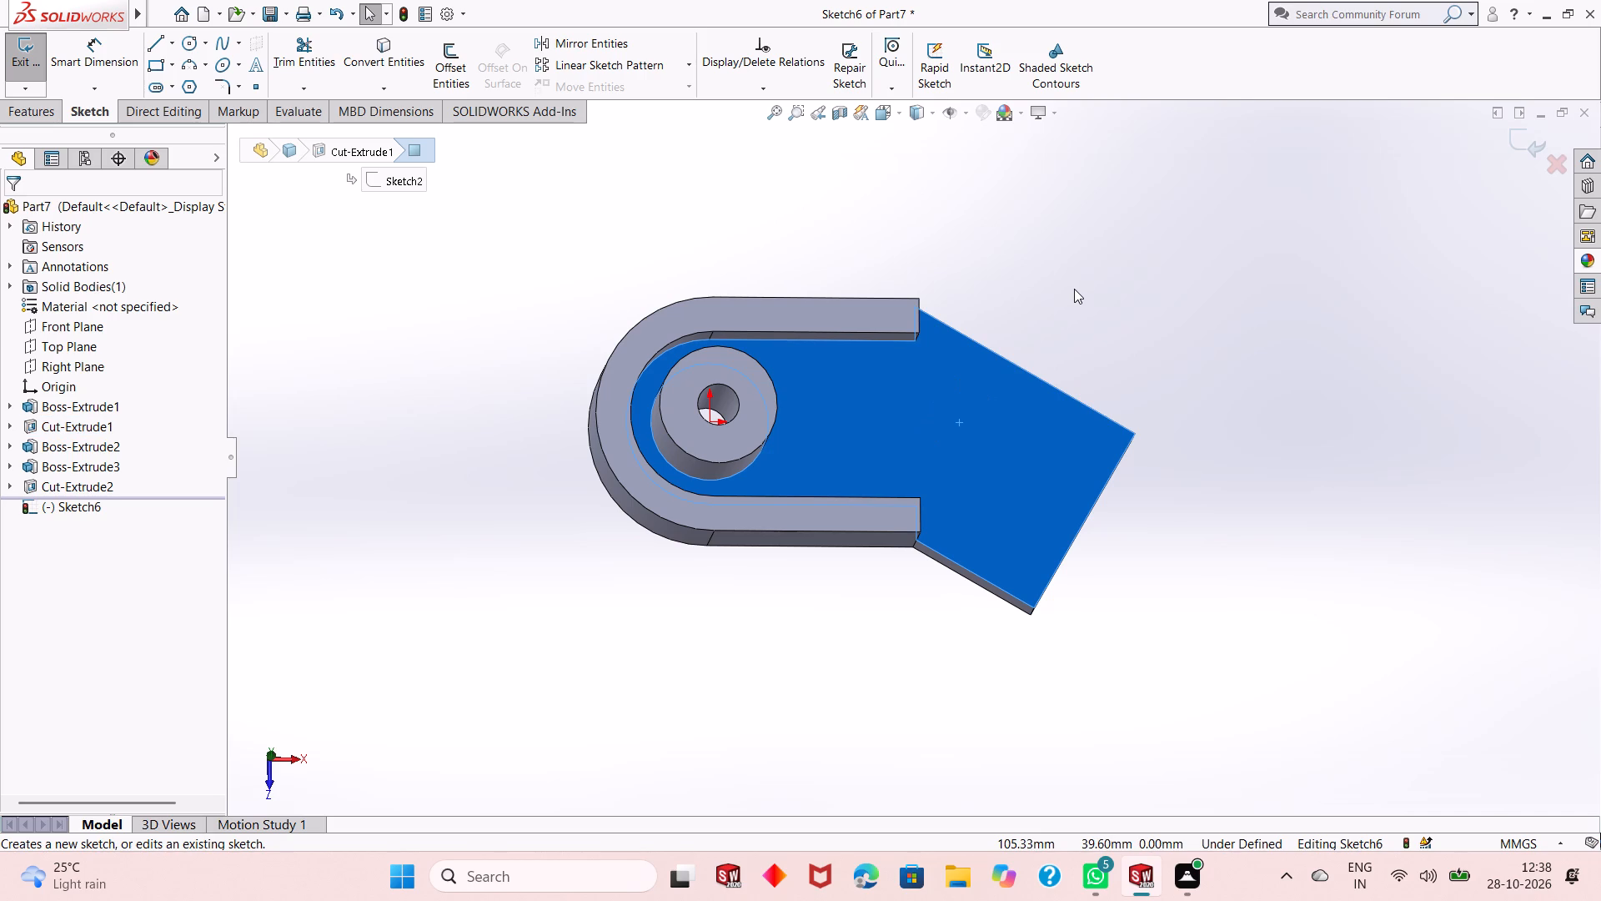
{"action": "key", "text": "ctrl+8"}
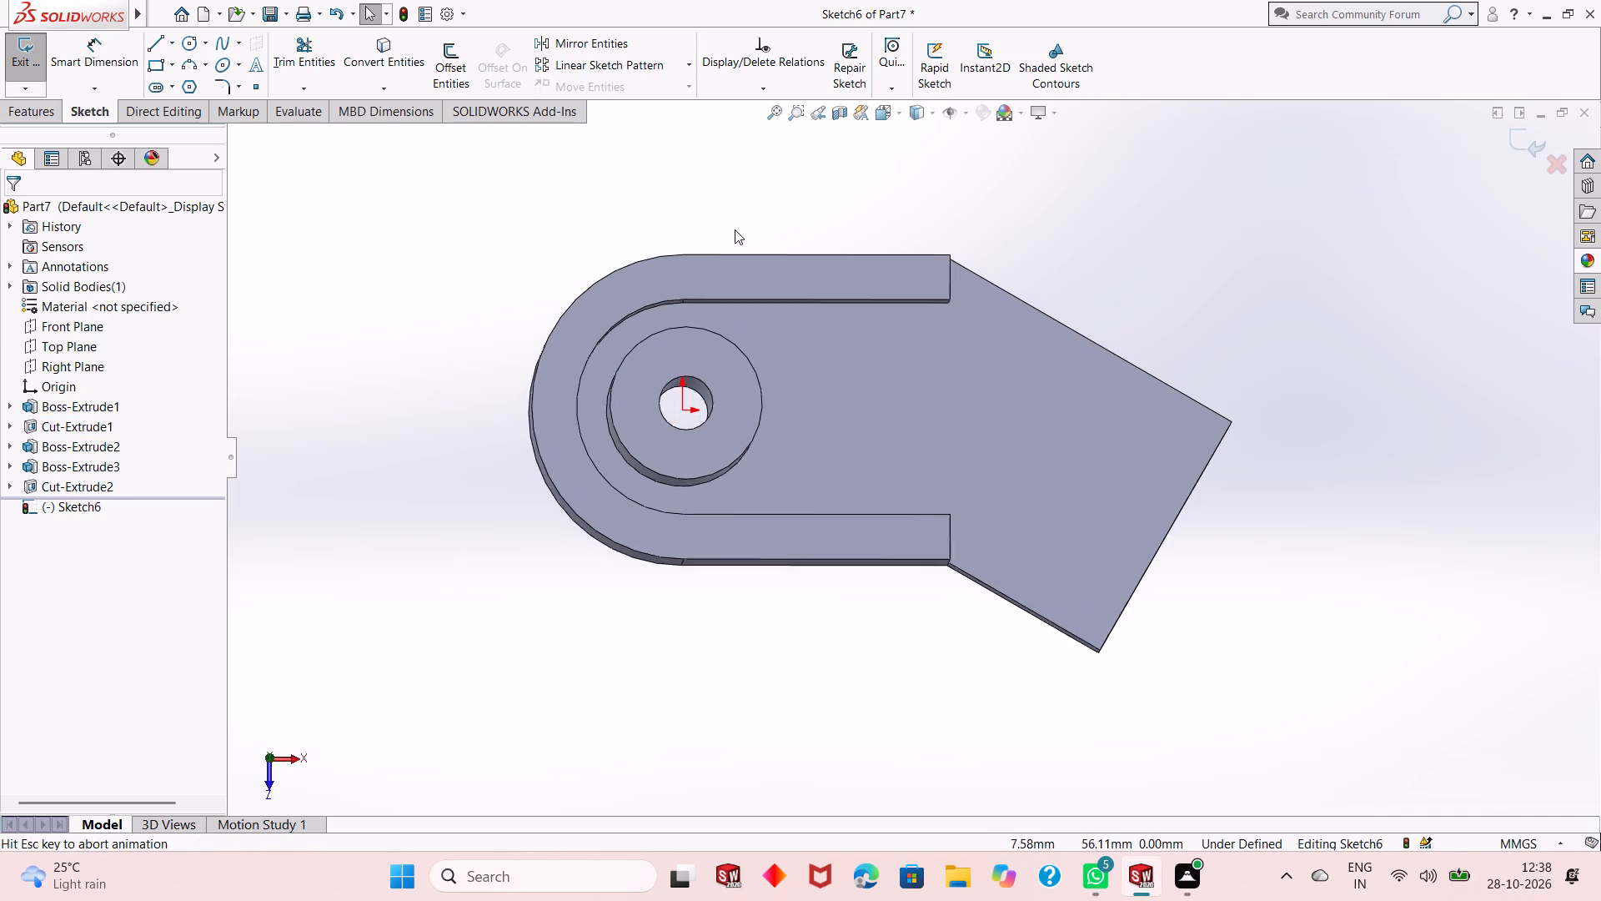
{"action": "left_click", "coordinate": [194, 44]}
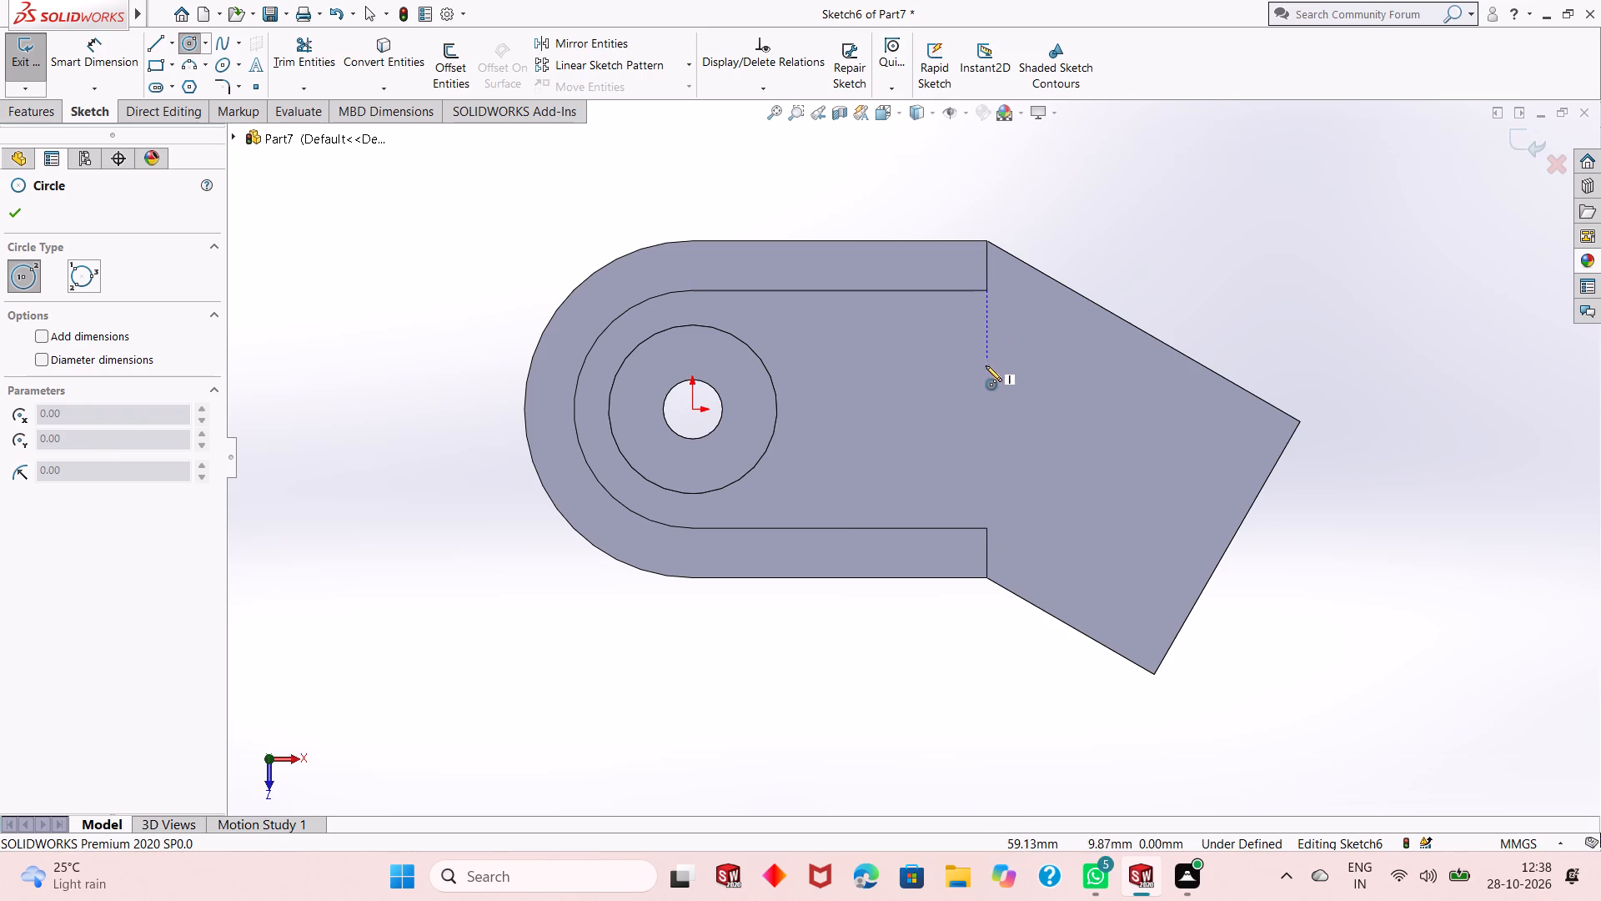
{"action": "left_click", "coordinate": [988, 408]}
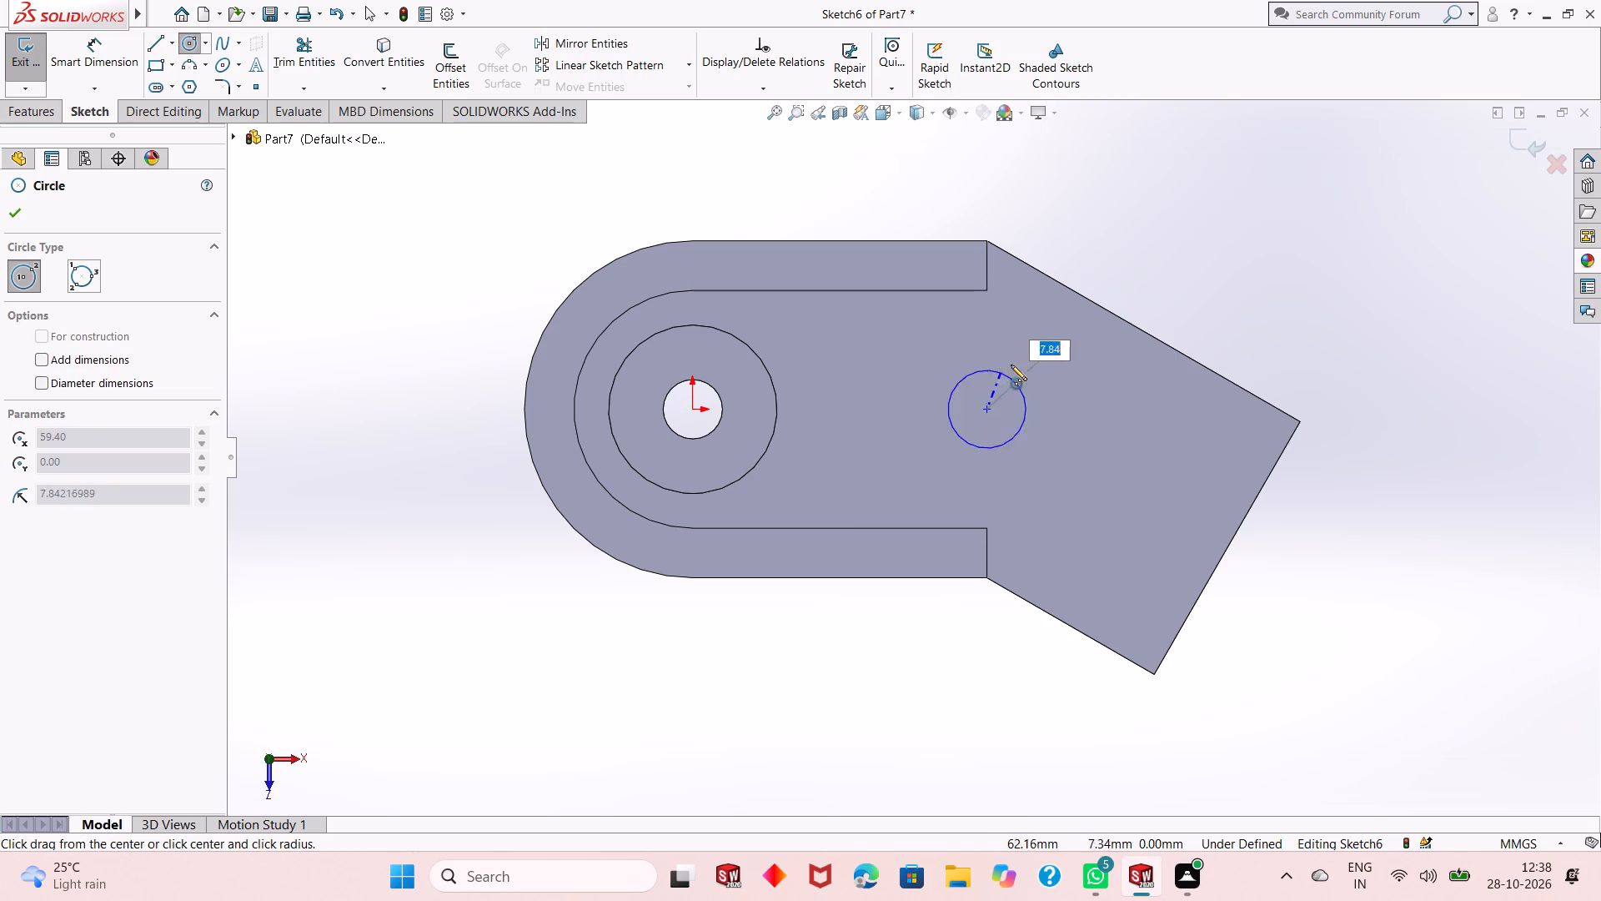
{"action": "left_click", "coordinate": [1023, 350]}
{"action": "key", "text": "Escape"}
{"action": "key", "text": "Escape"}
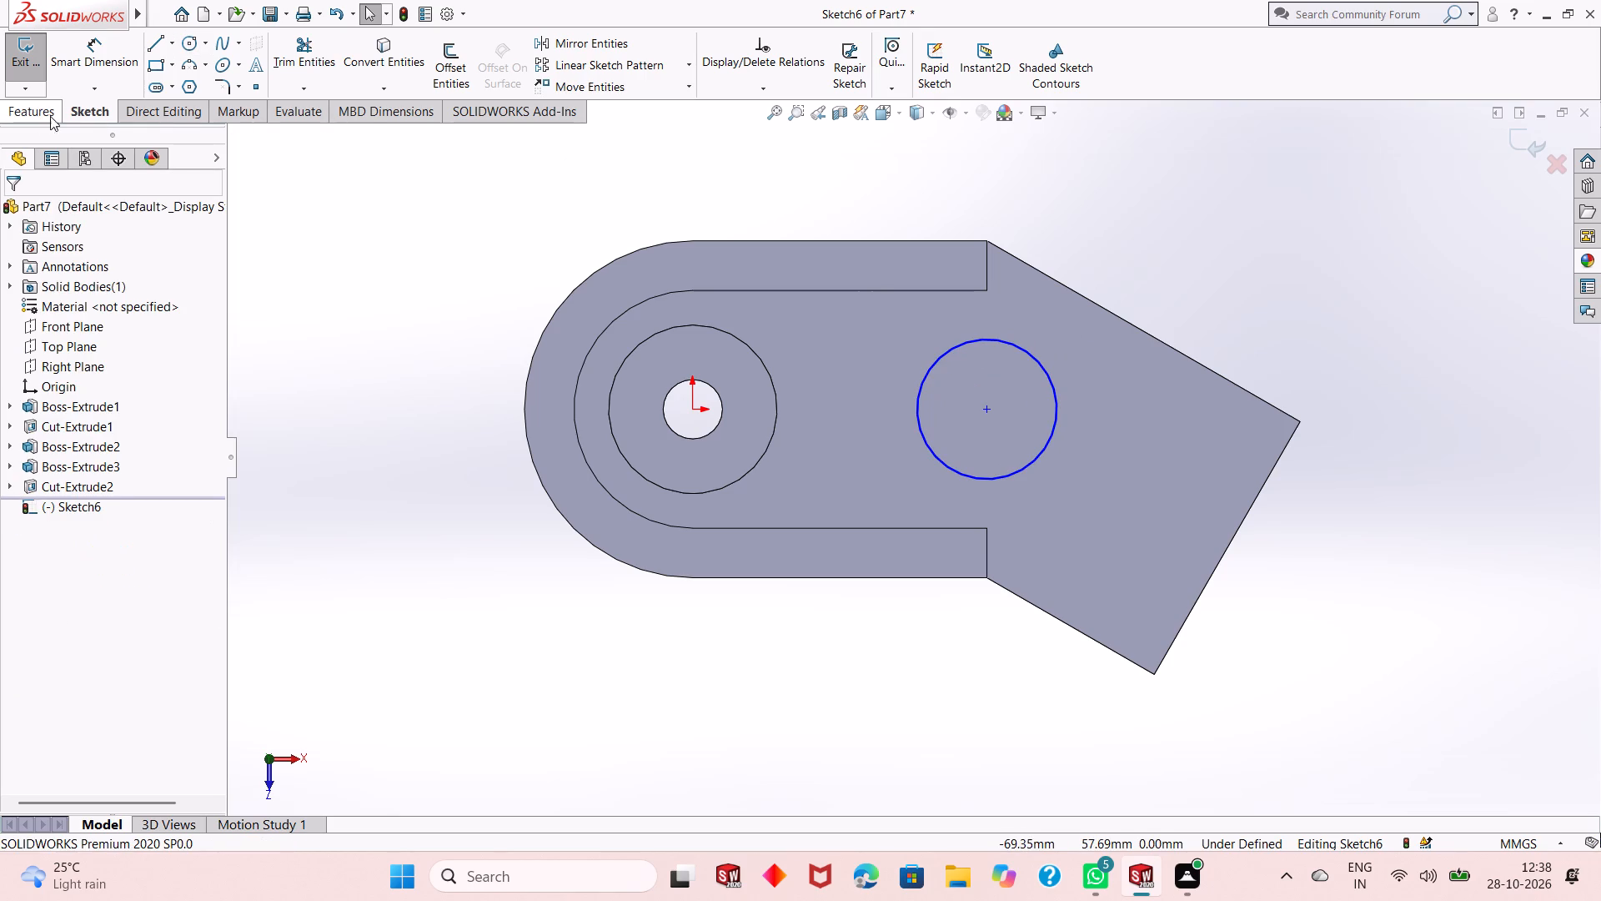
Dimension the diameter of the new circle on the pocket floor as 28 mm.
{"action": "left_click", "coordinate": [128, 65]}
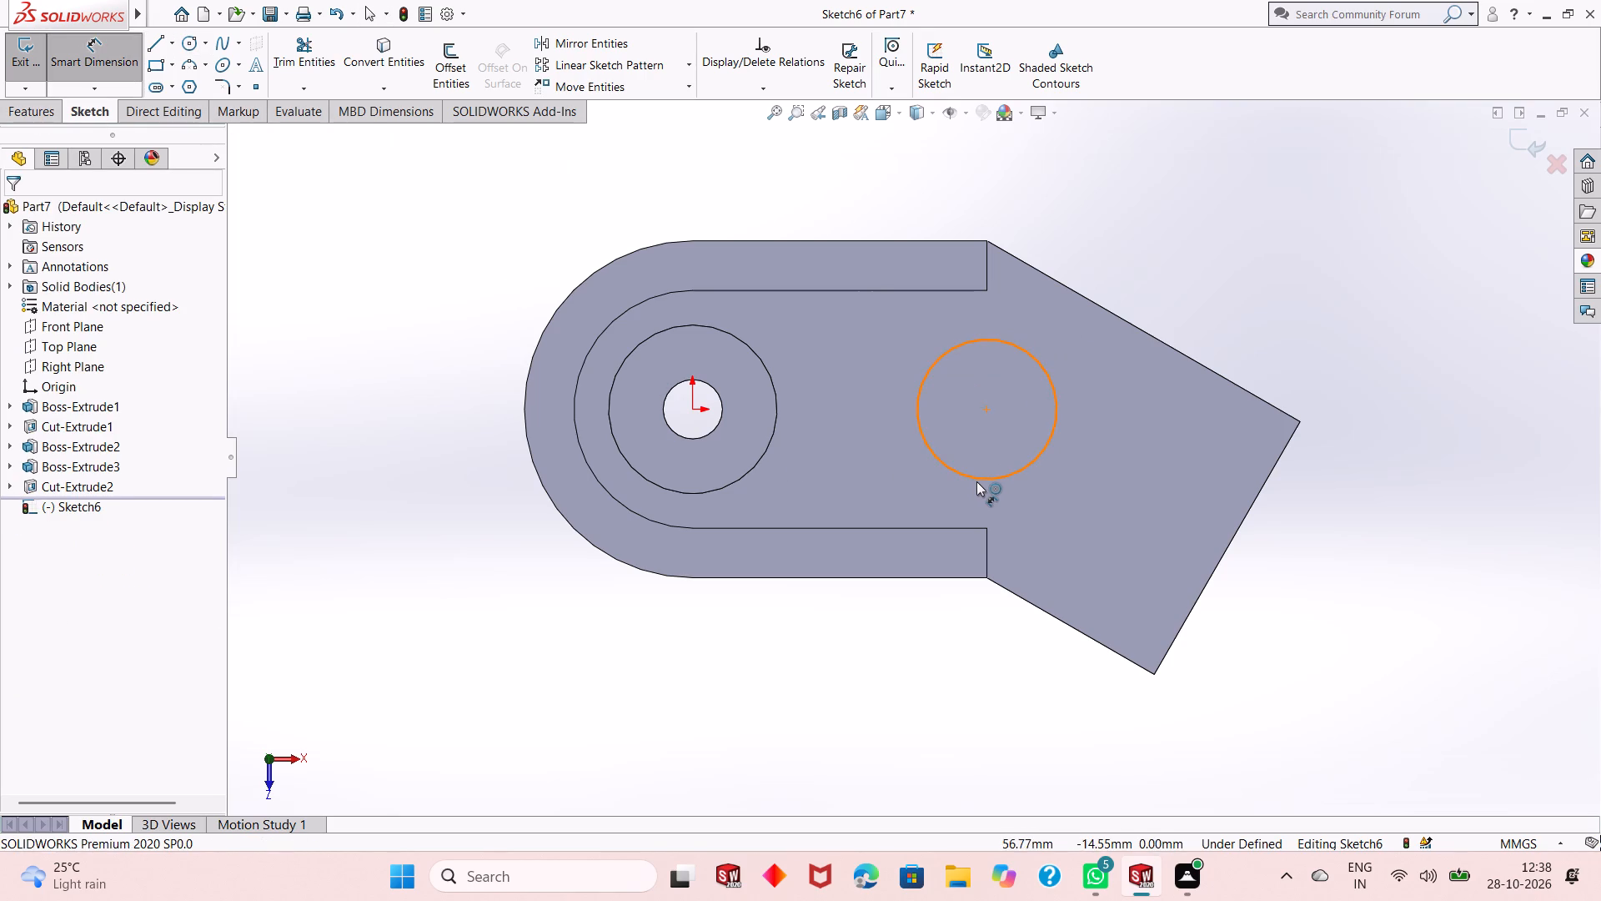
{"action": "left_click", "coordinate": [979, 481]}
{"action": "left_click", "coordinate": [688, 671]}
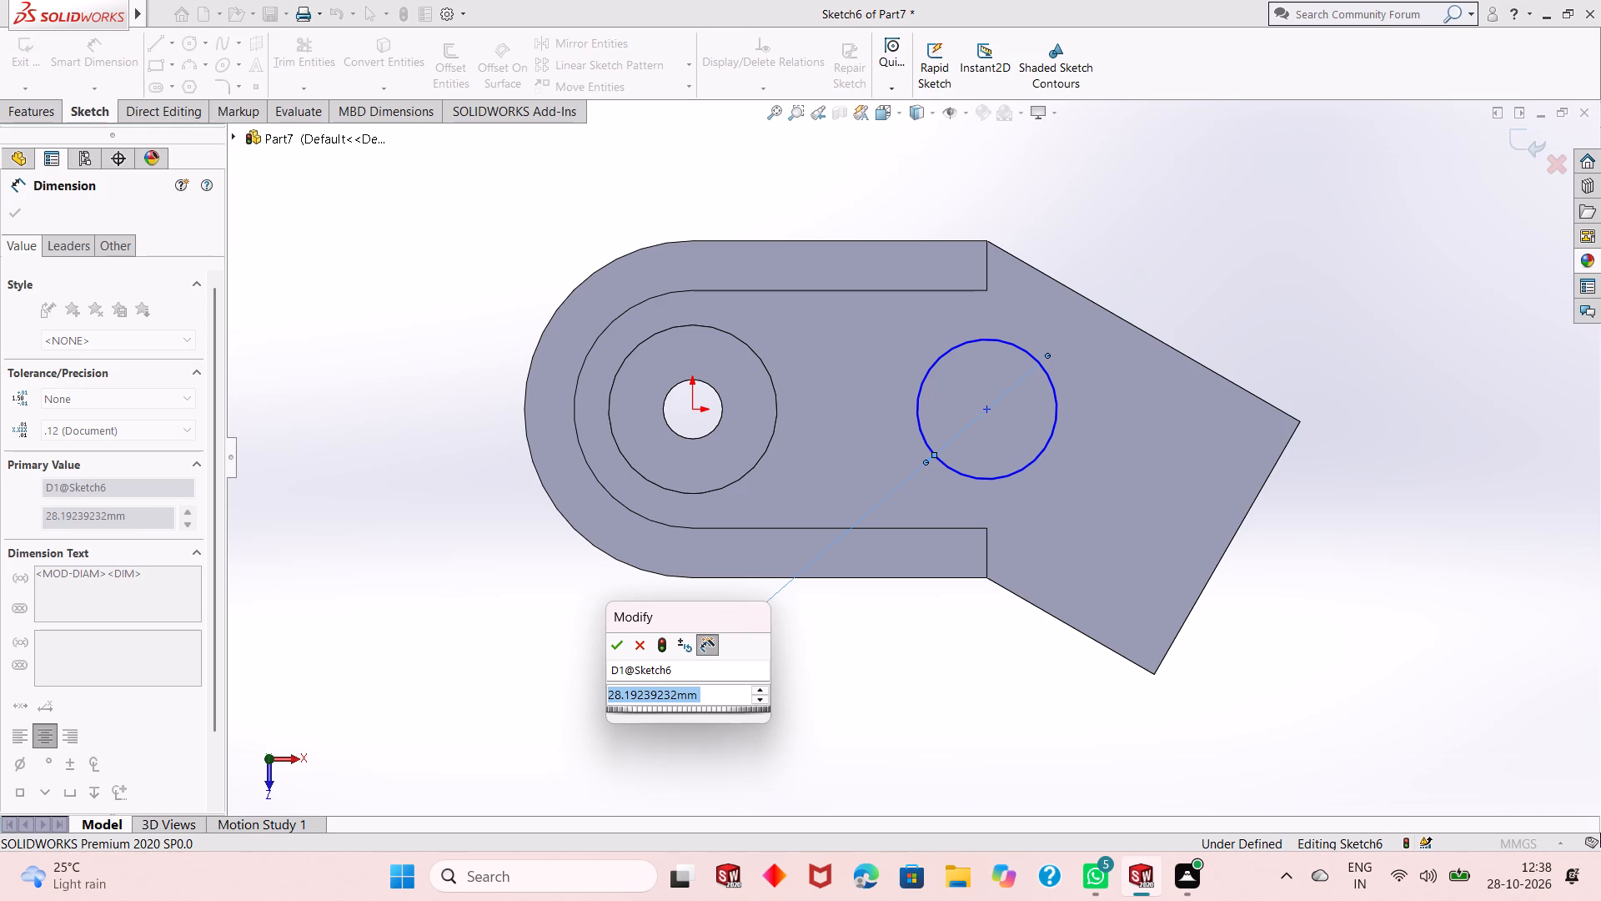
{"action": "type", "text": "28"}
{"action": "key", "text": "Return"}
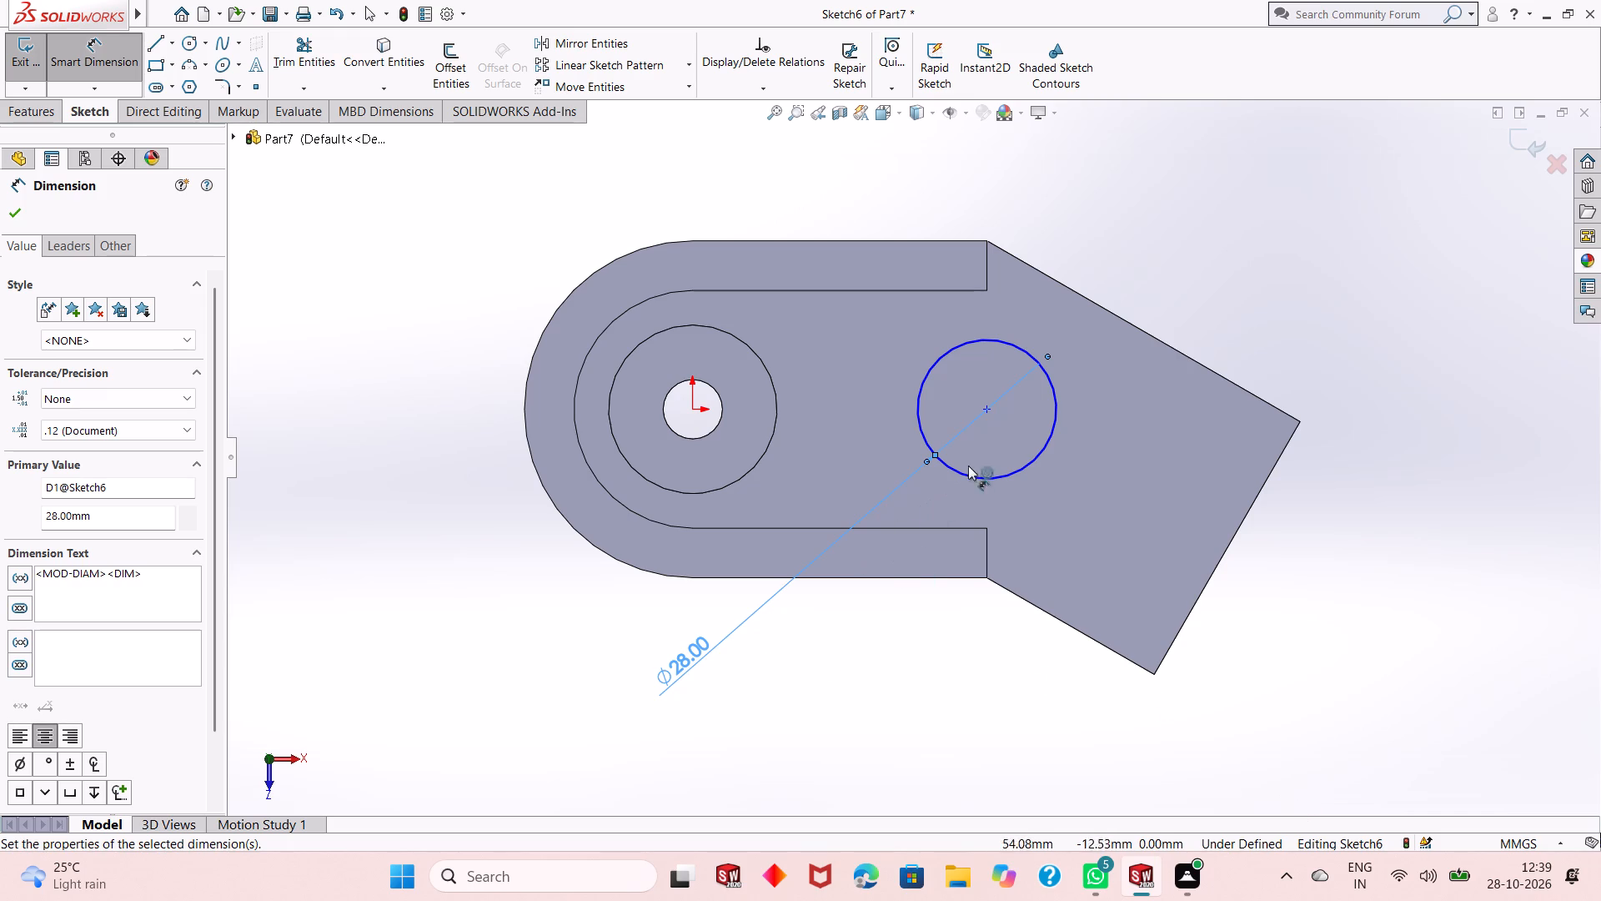
{"action": "key", "text": "Escape"}
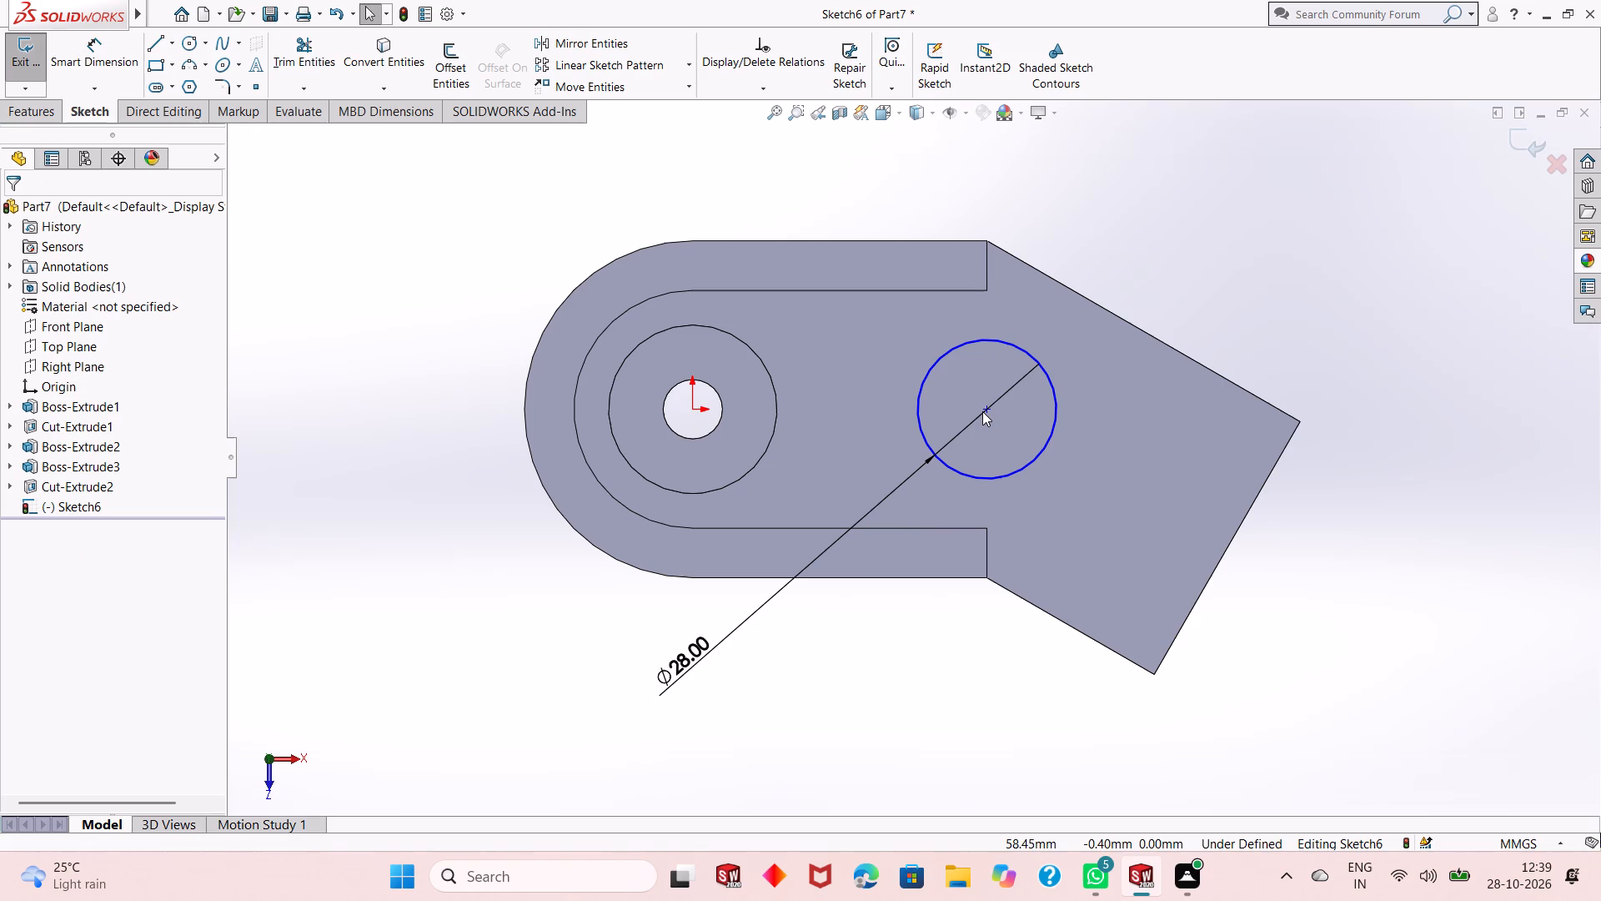
{"action": "key", "text": "Escape"}
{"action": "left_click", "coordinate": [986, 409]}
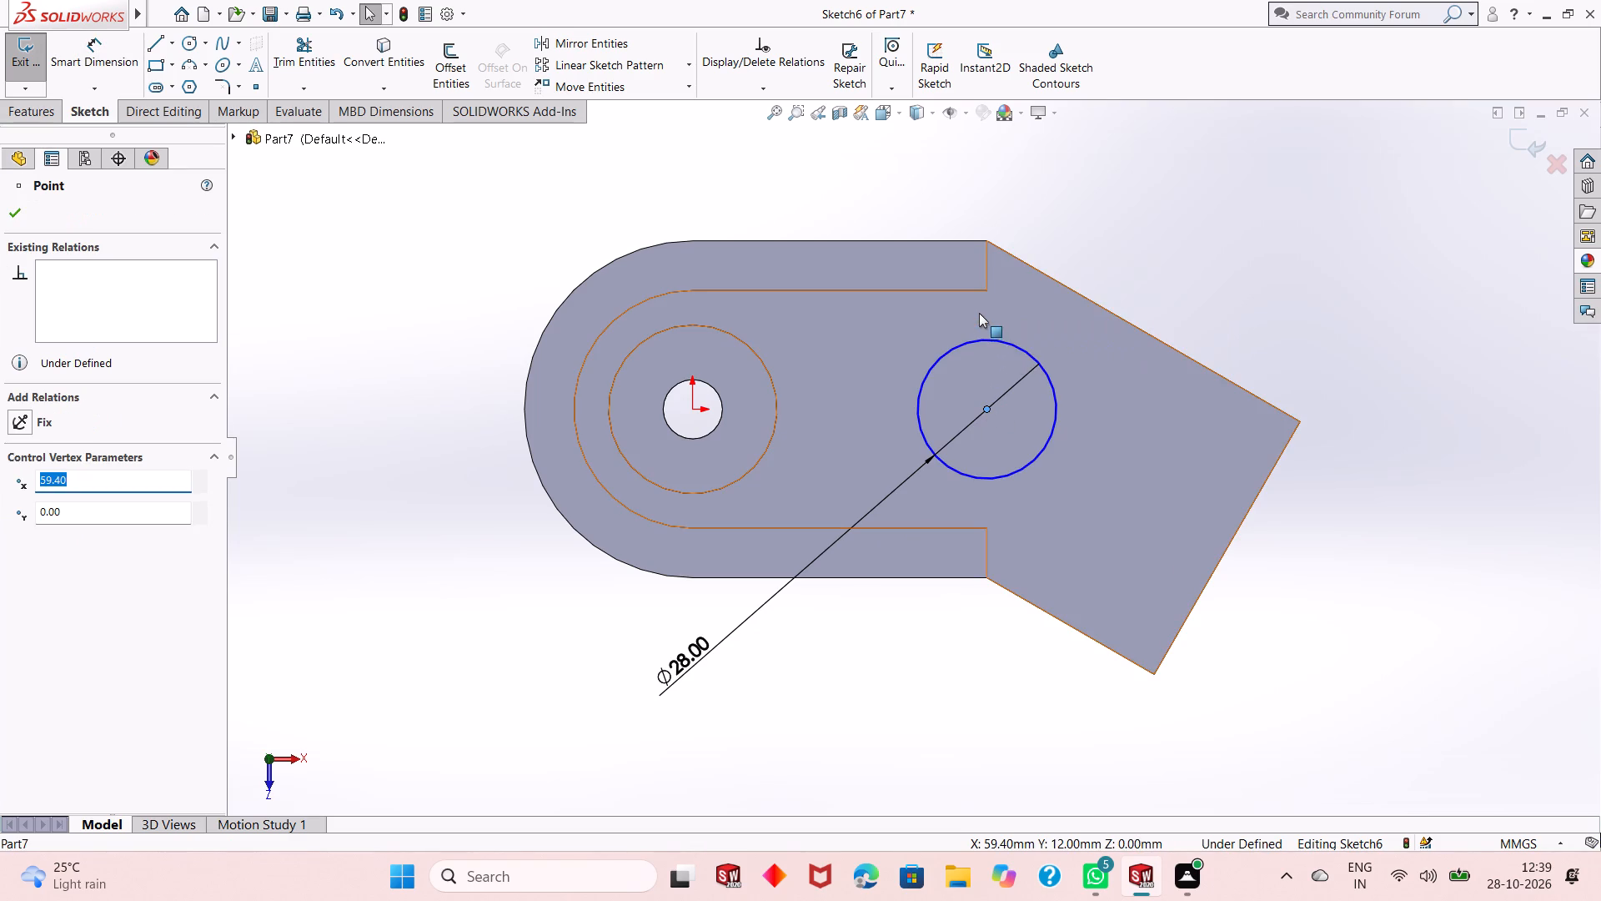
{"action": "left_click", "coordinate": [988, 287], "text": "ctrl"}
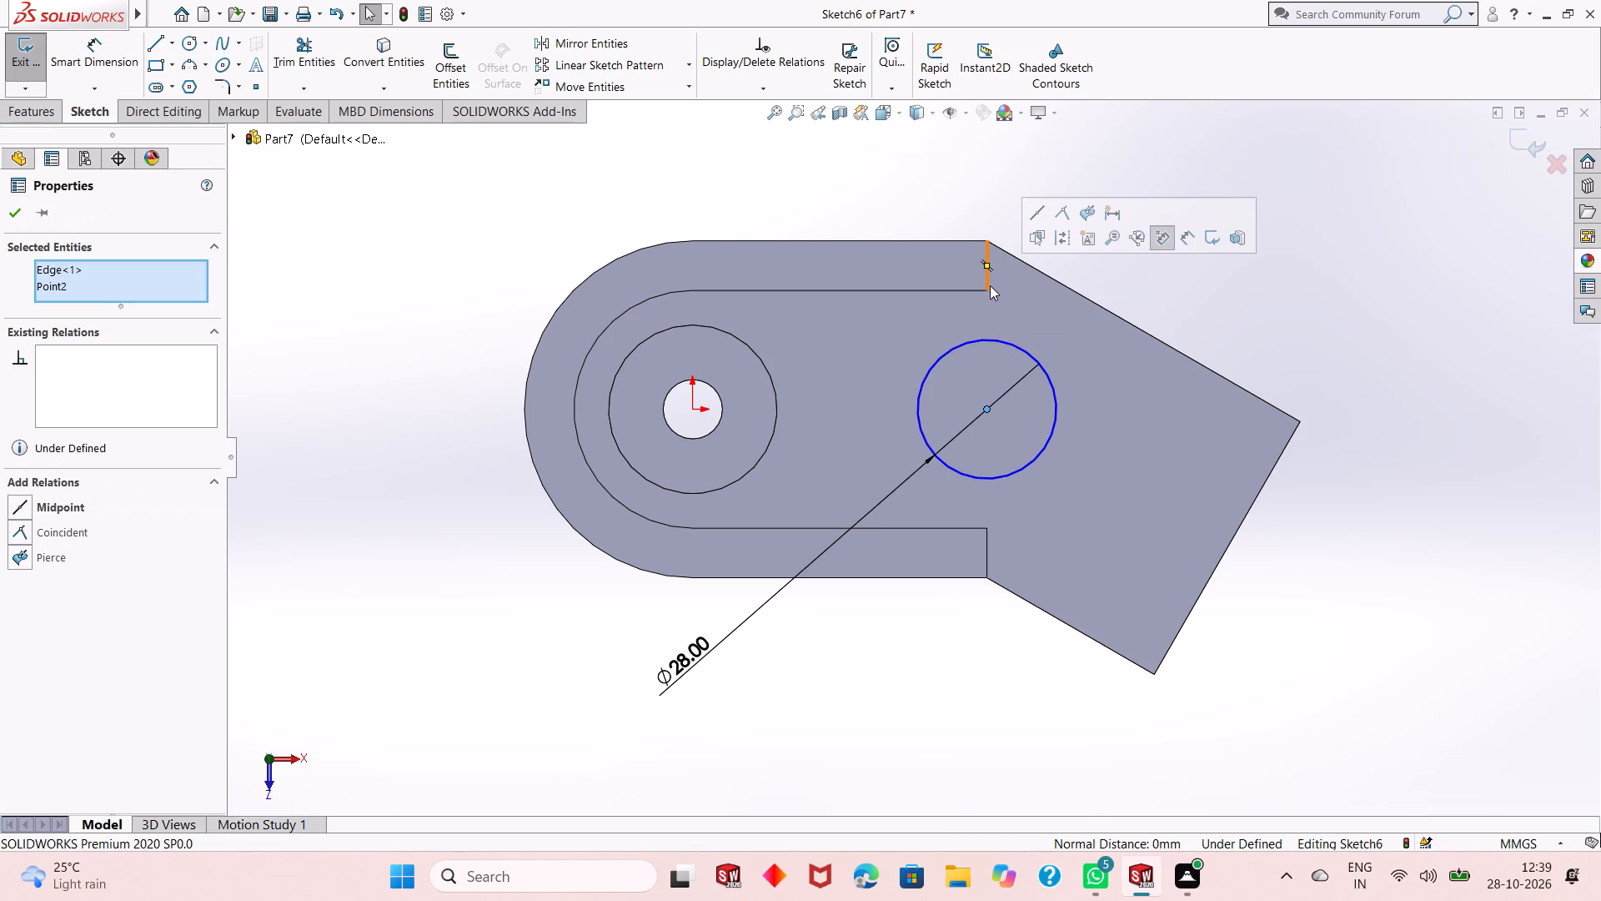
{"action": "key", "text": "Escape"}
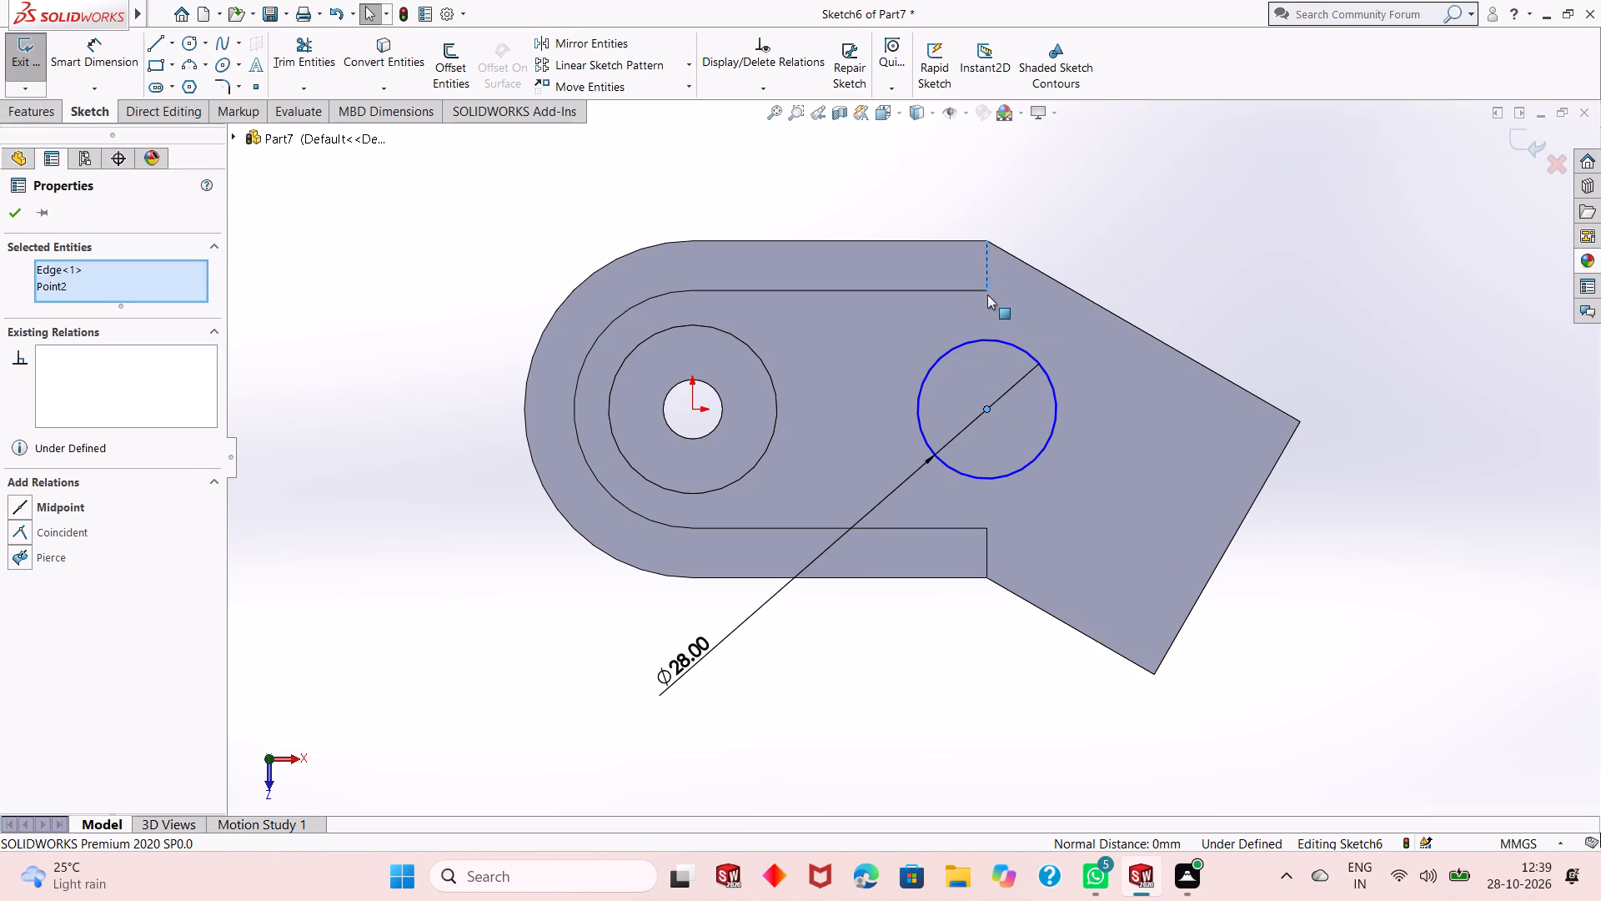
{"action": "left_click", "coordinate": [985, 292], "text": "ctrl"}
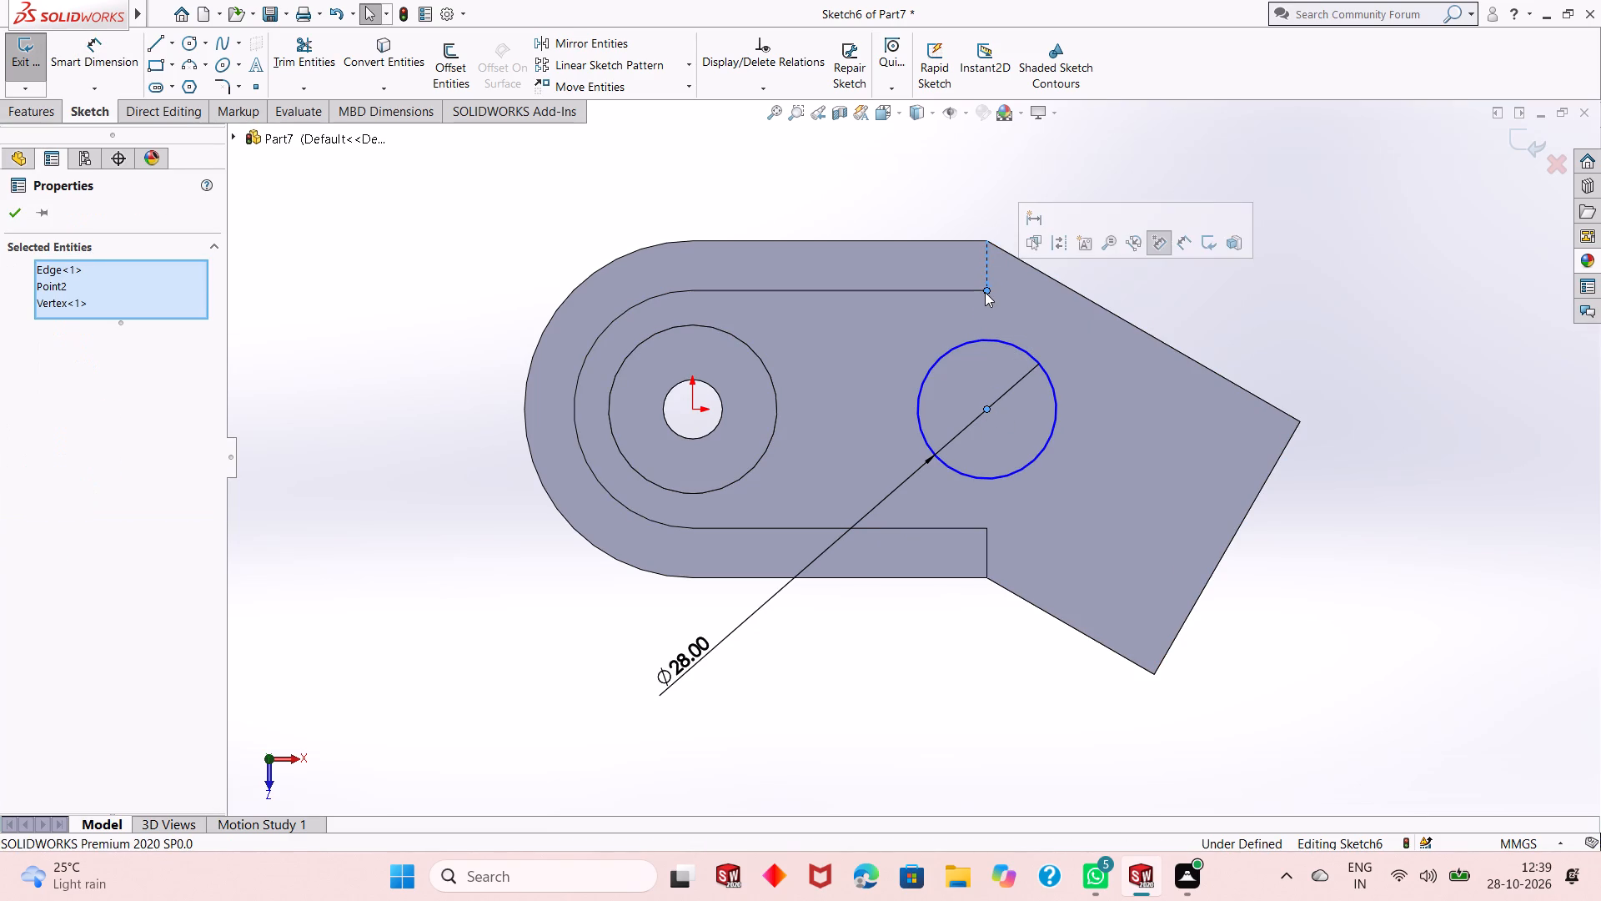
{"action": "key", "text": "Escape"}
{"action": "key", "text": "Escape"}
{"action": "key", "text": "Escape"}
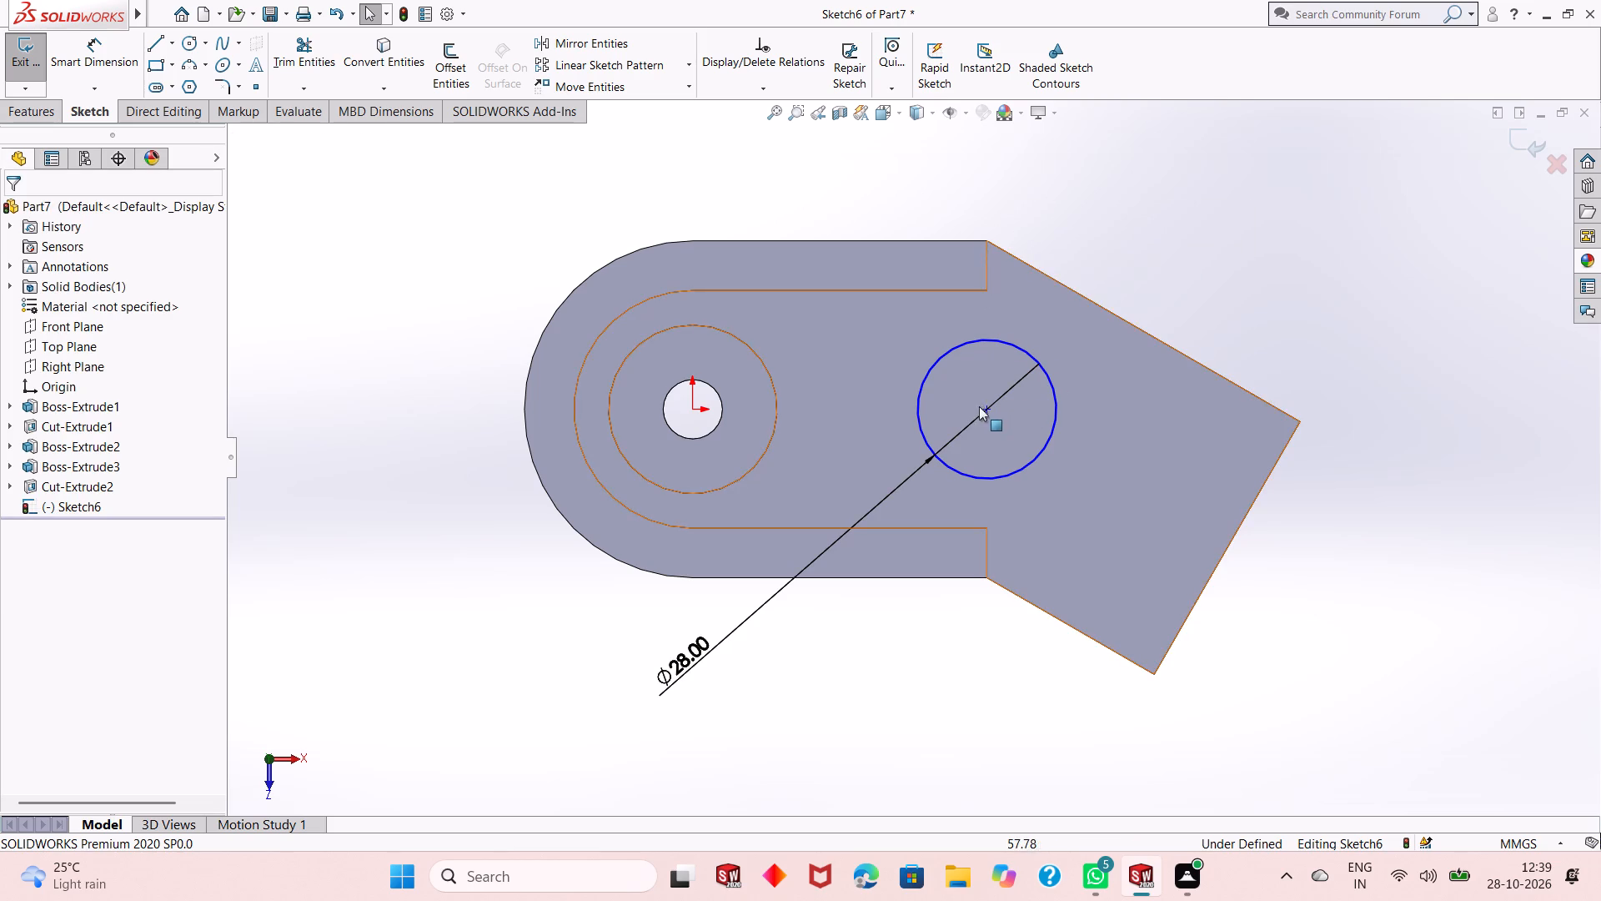
Add a Vertical relation between the 28 mm circle's centre and the inner corner at the upper pocket wall's open end.
{"action": "left_click", "coordinate": [991, 410]}
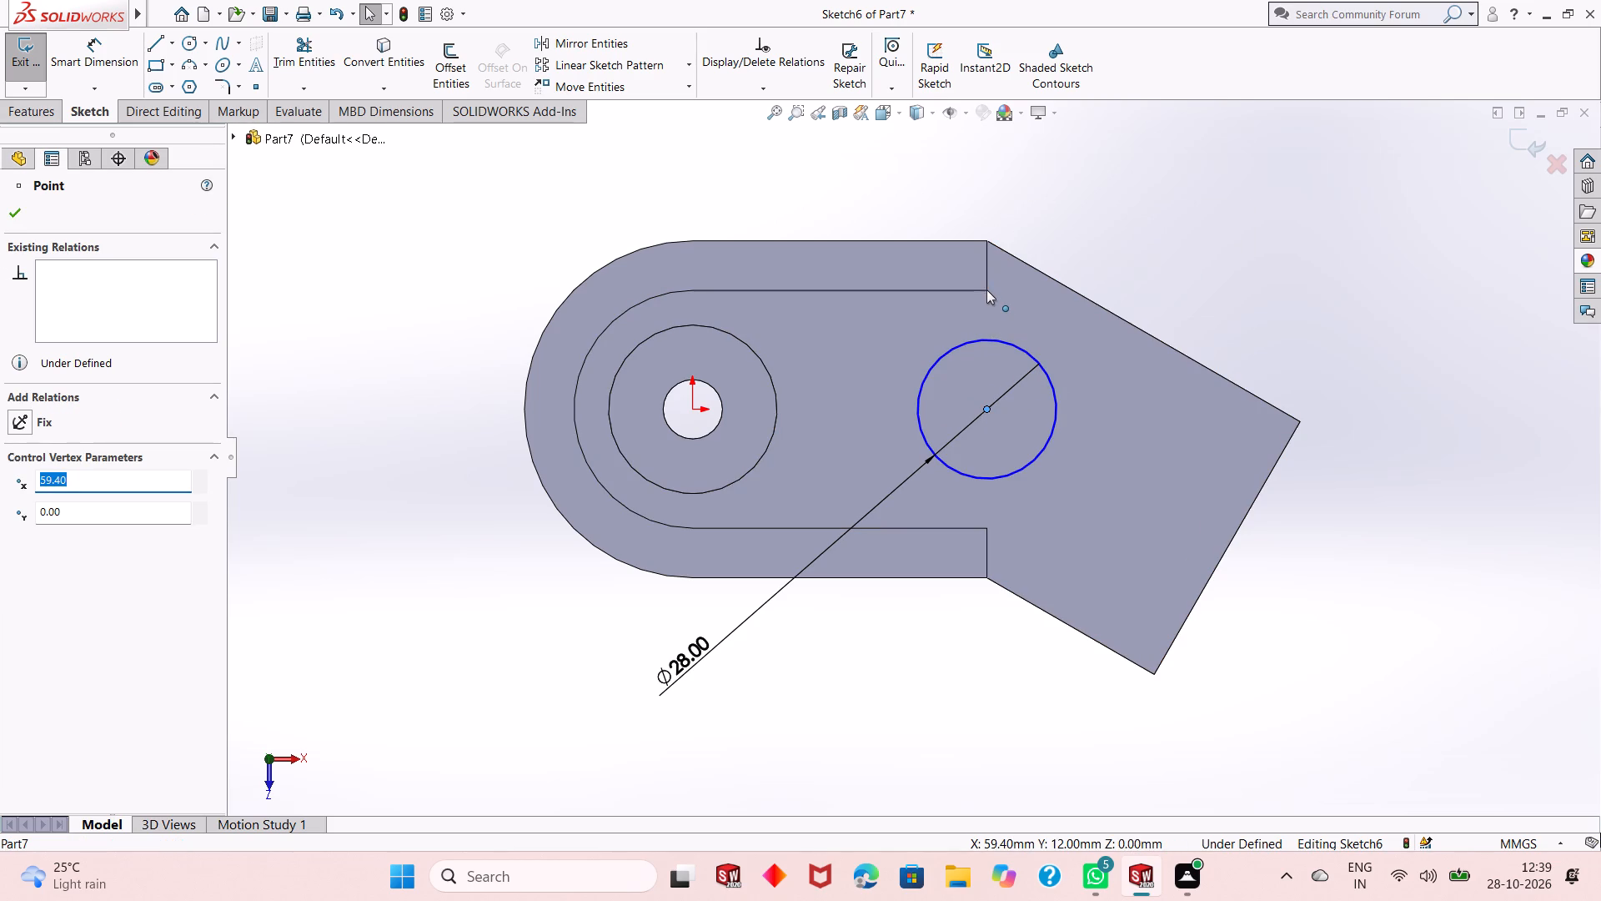
{"action": "left_click", "coordinate": [986, 289], "text": "ctrl"}
{"action": "left_click", "coordinate": [1055, 212]}
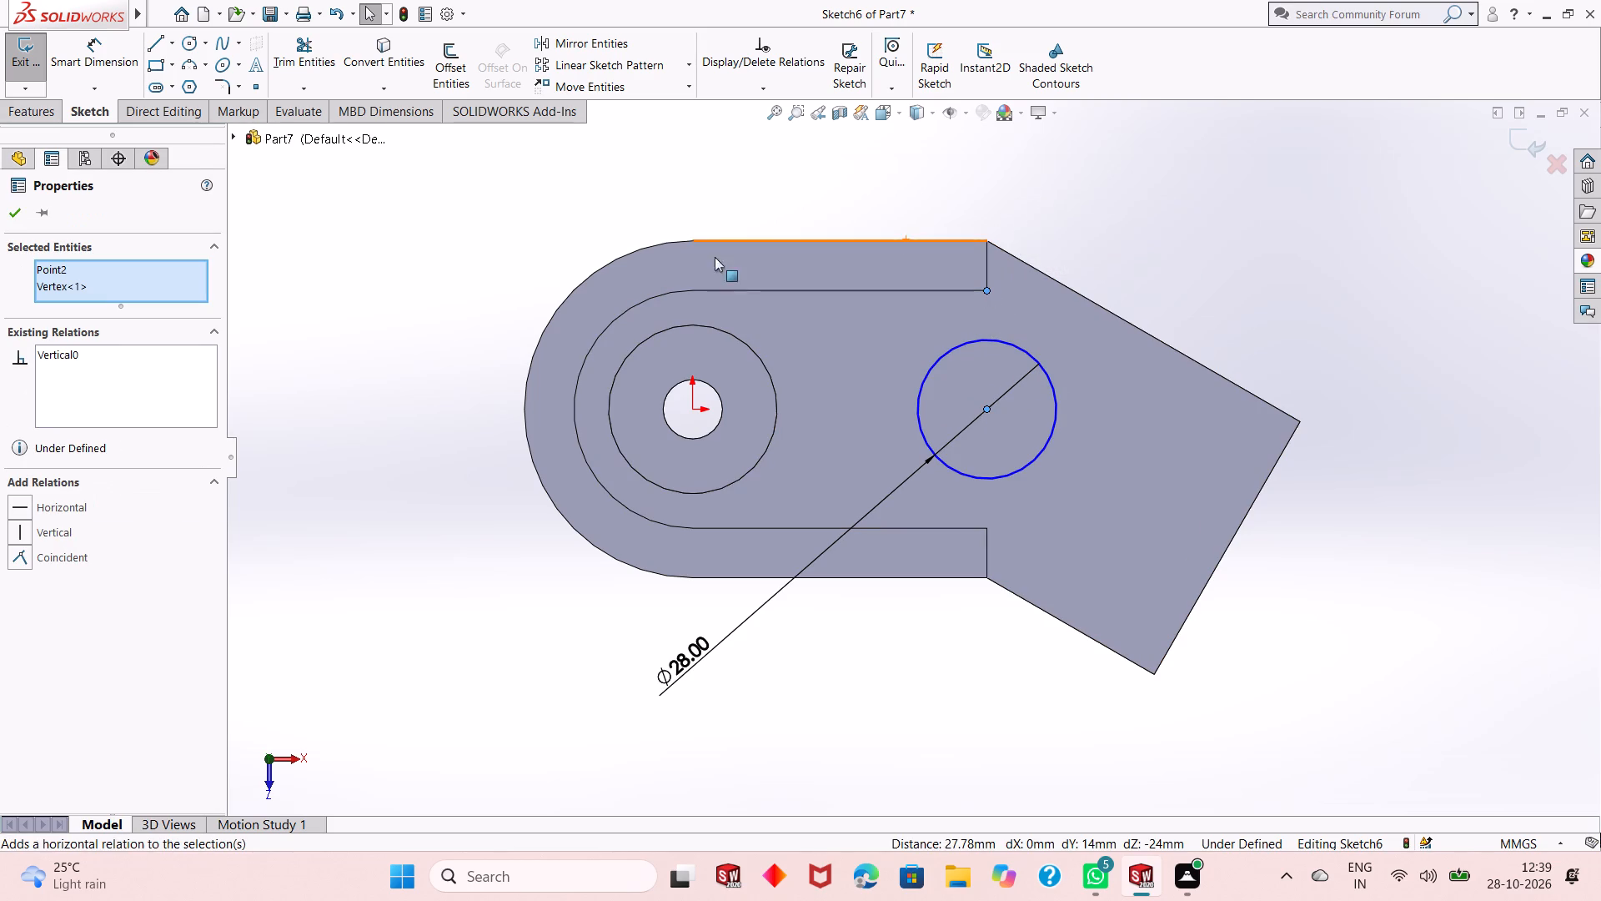
Add a Horizontal relation between the origin and the centre of the 28 mm circle.
{"action": "left_click", "coordinate": [9, 213]}
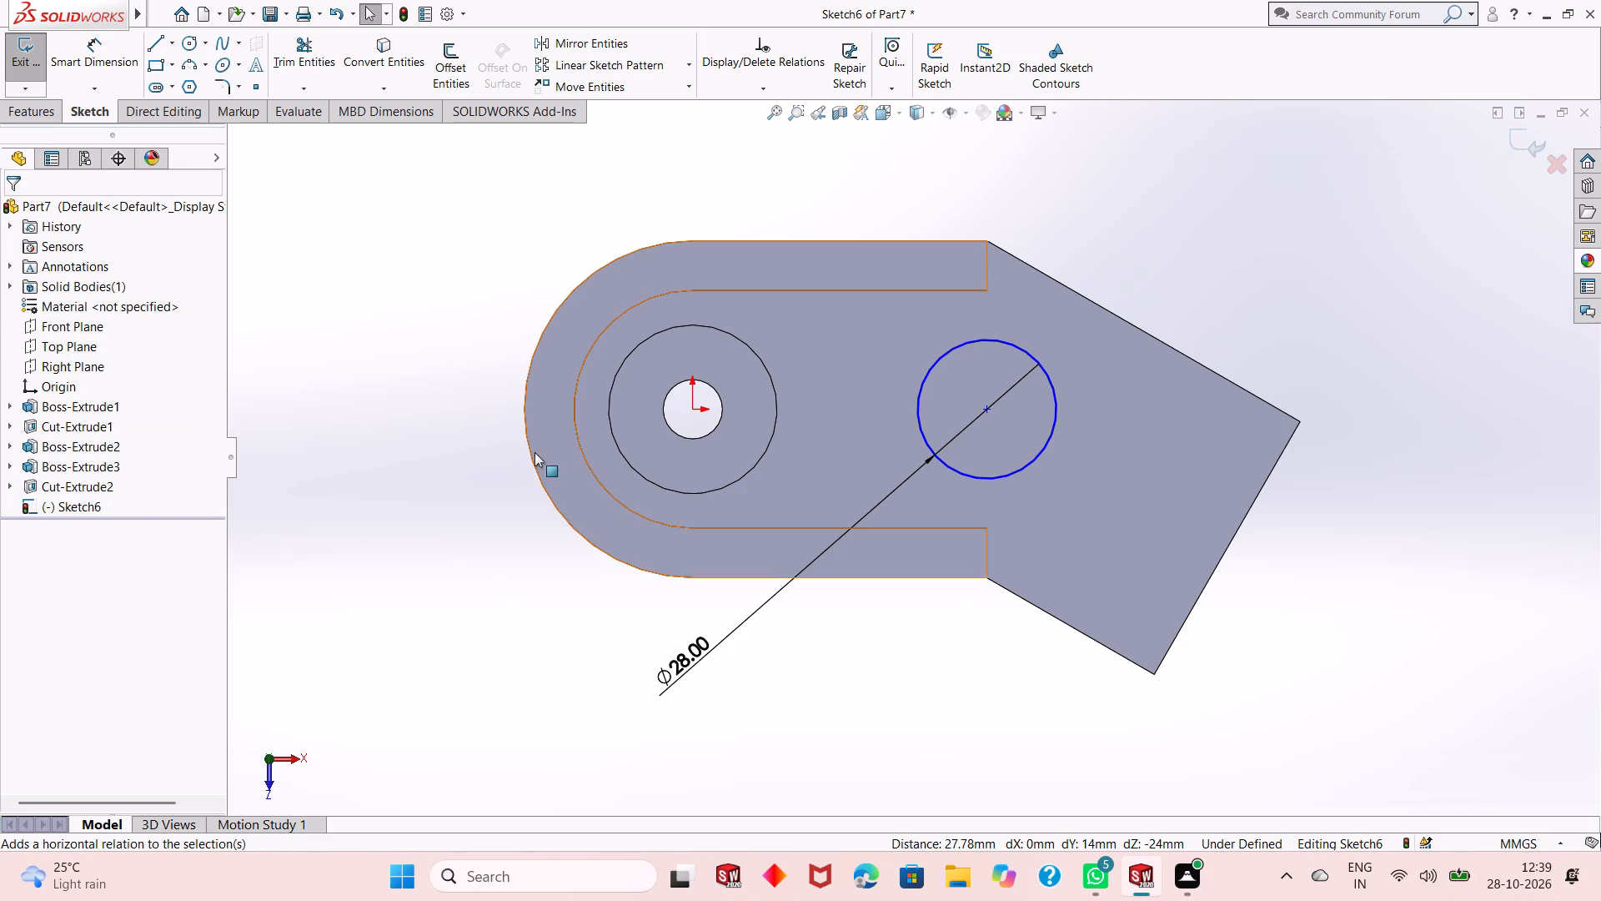
{"action": "left_click", "coordinate": [695, 407]}
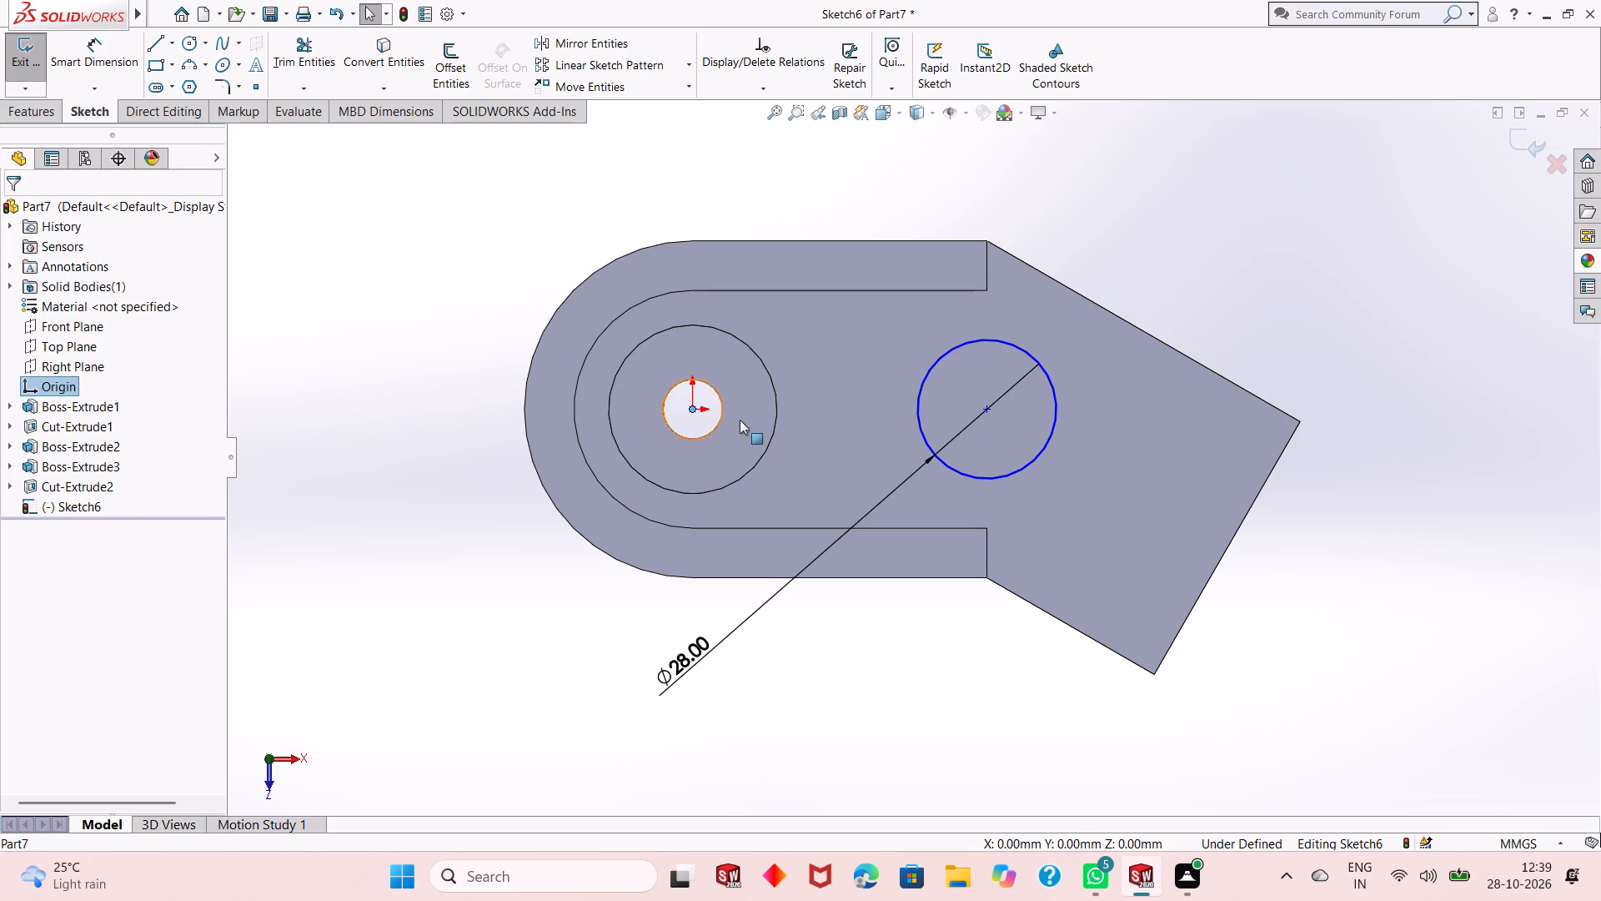
{"action": "left_click", "coordinate": [984, 406], "text": "ctrl"}
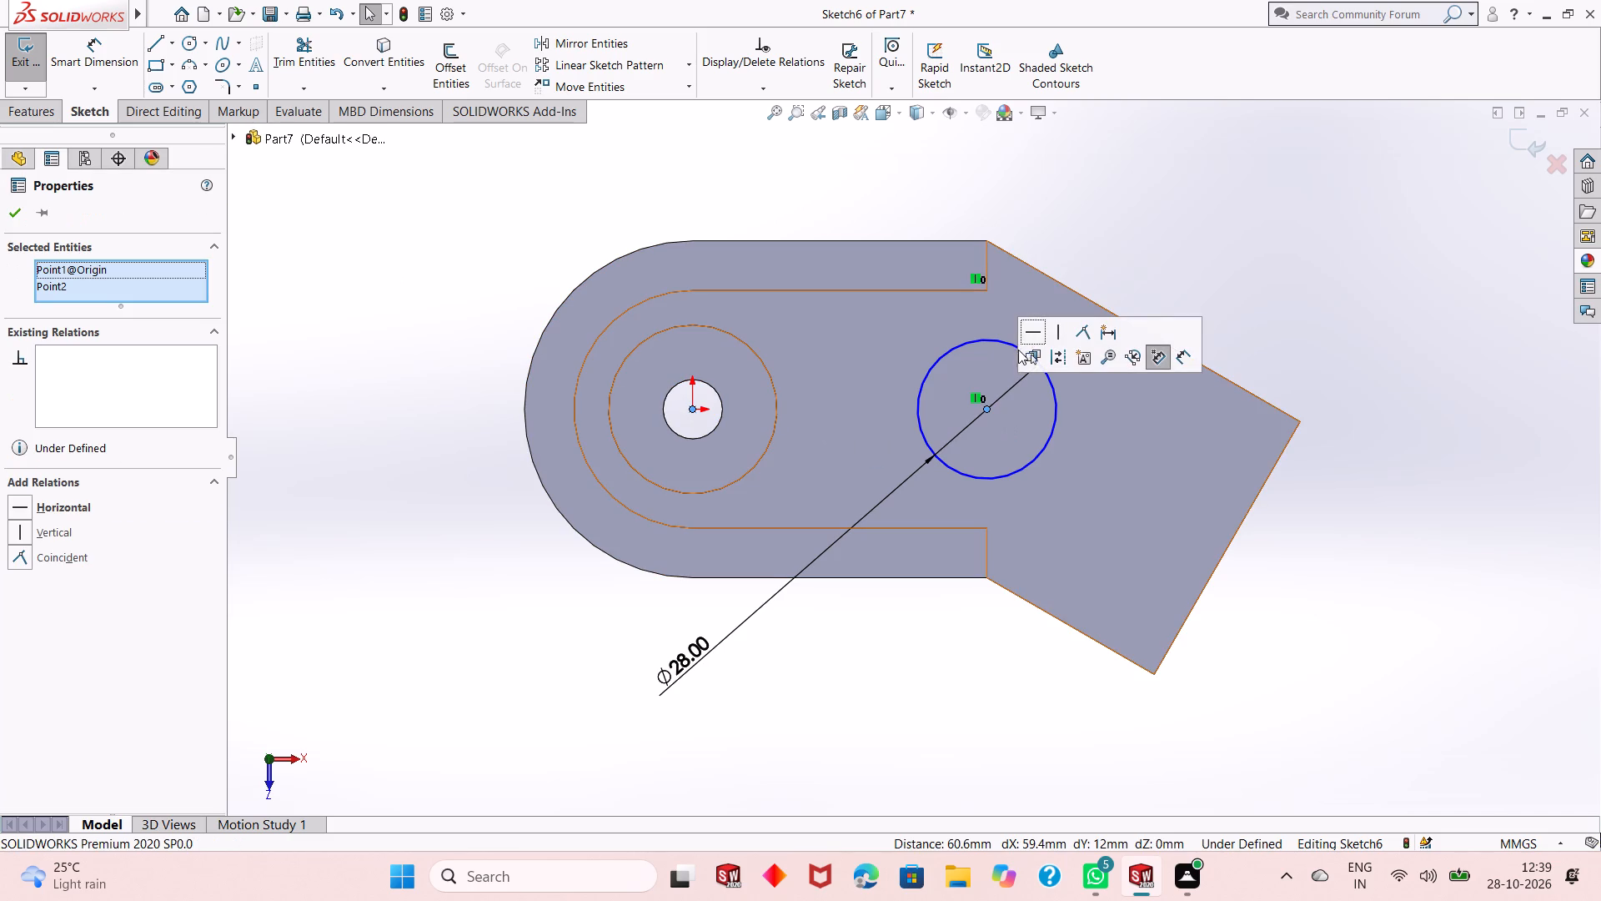
{"action": "left_click", "coordinate": [1027, 335]}
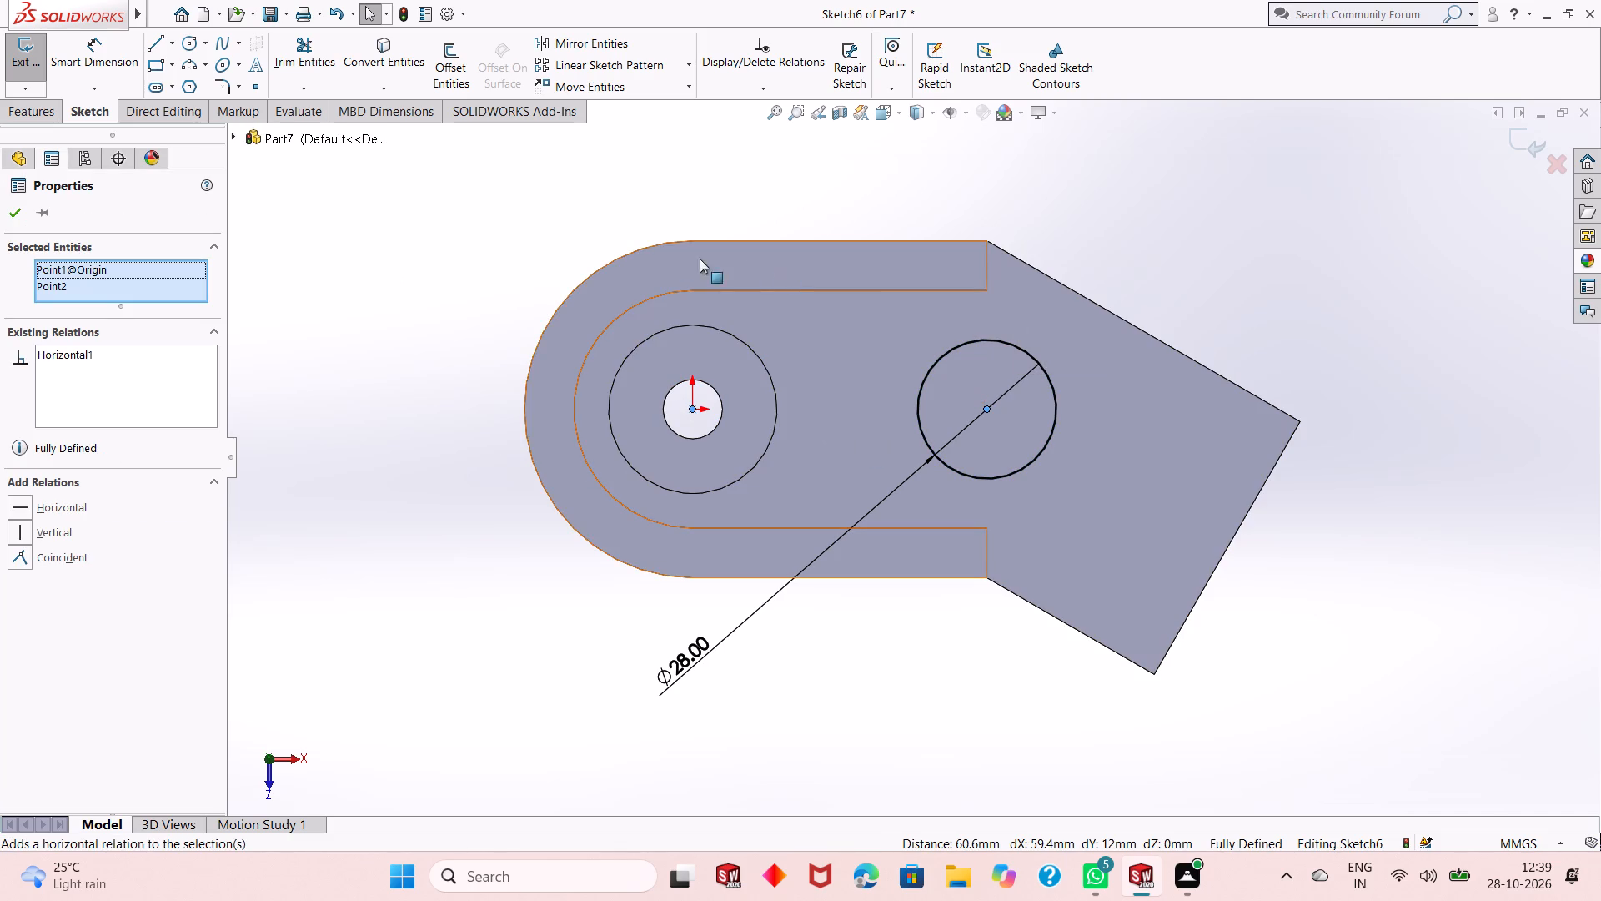
{"action": "left_click", "coordinate": [11, 215]}
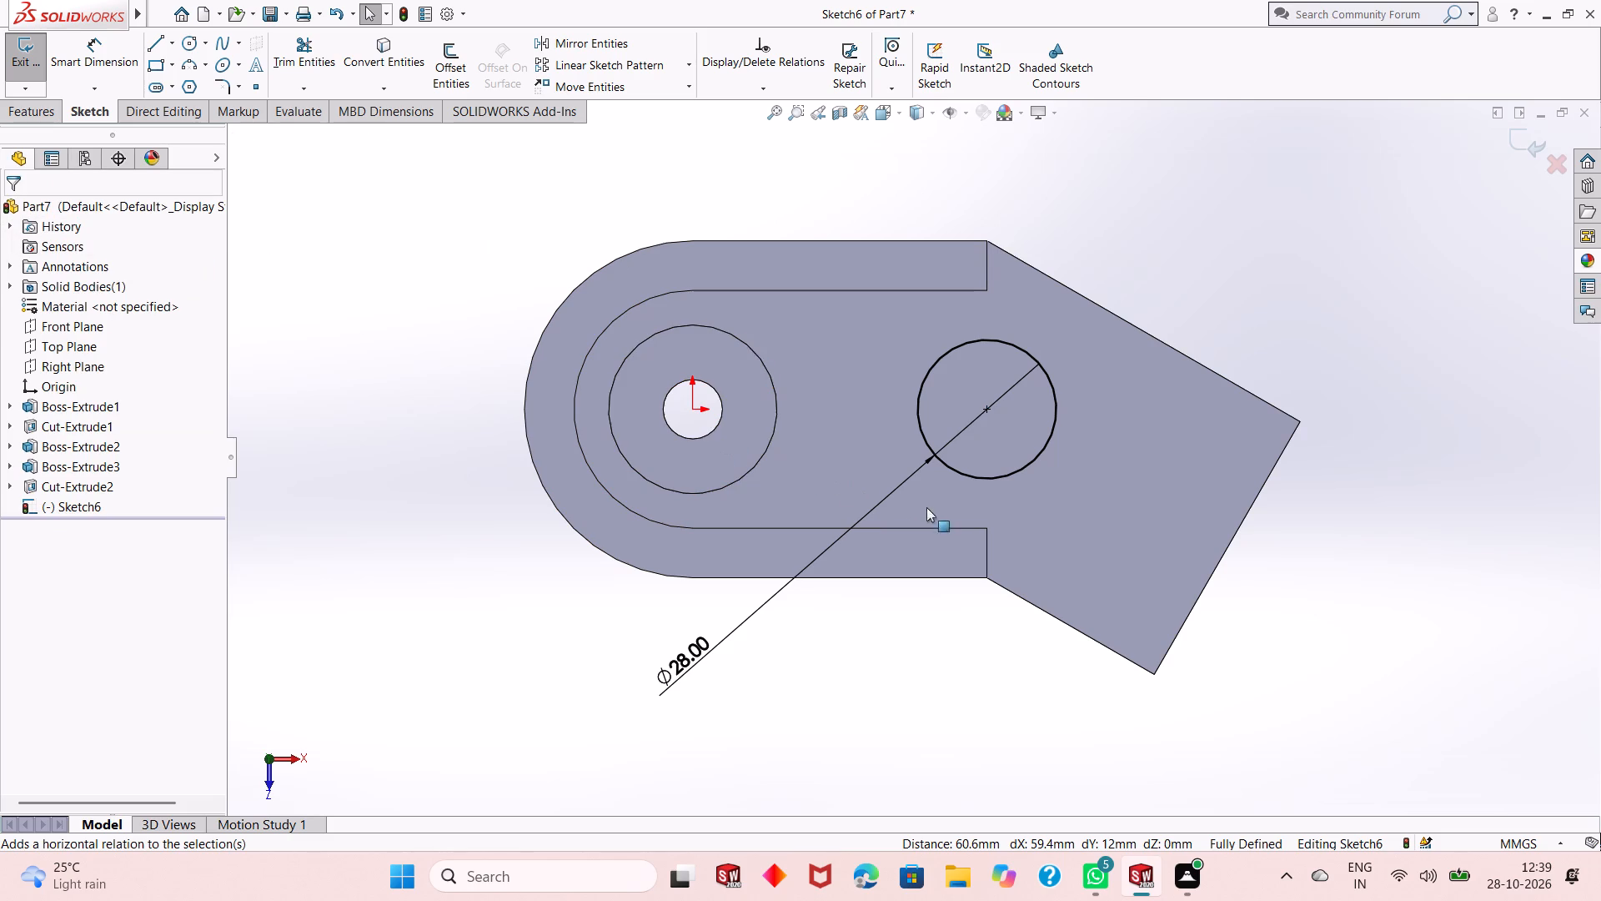
Draw a centerline from the 28 mm circle's centre to the midpoint of the angled section's end edge.
{"action": "left_click", "coordinate": [23, 110]}
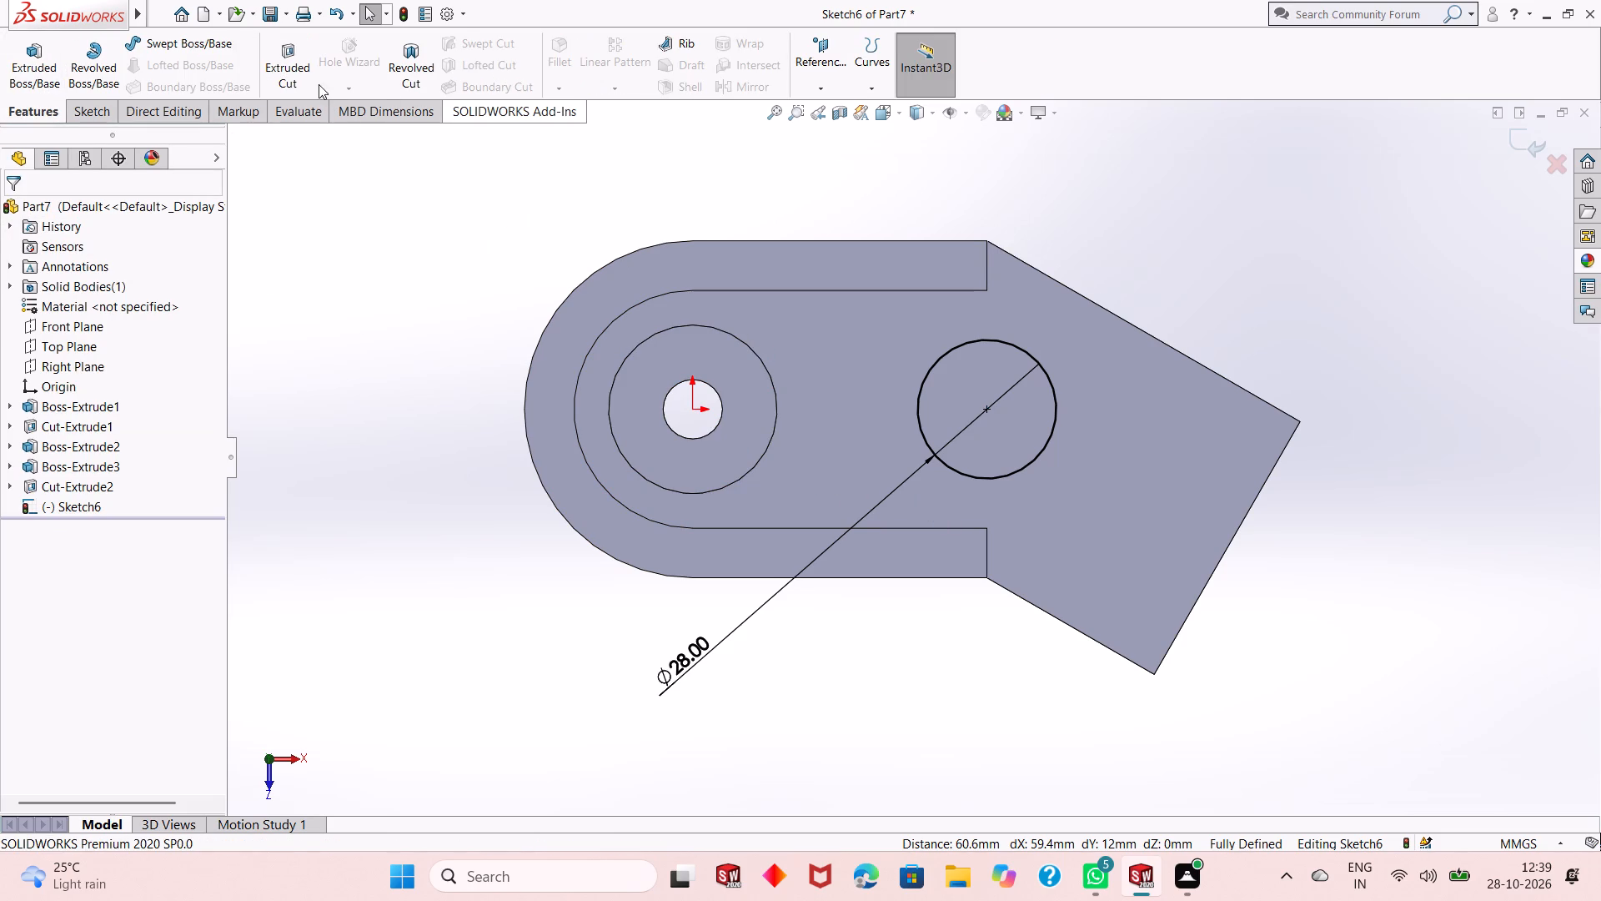
{"action": "left_click", "coordinate": [113, 111]}
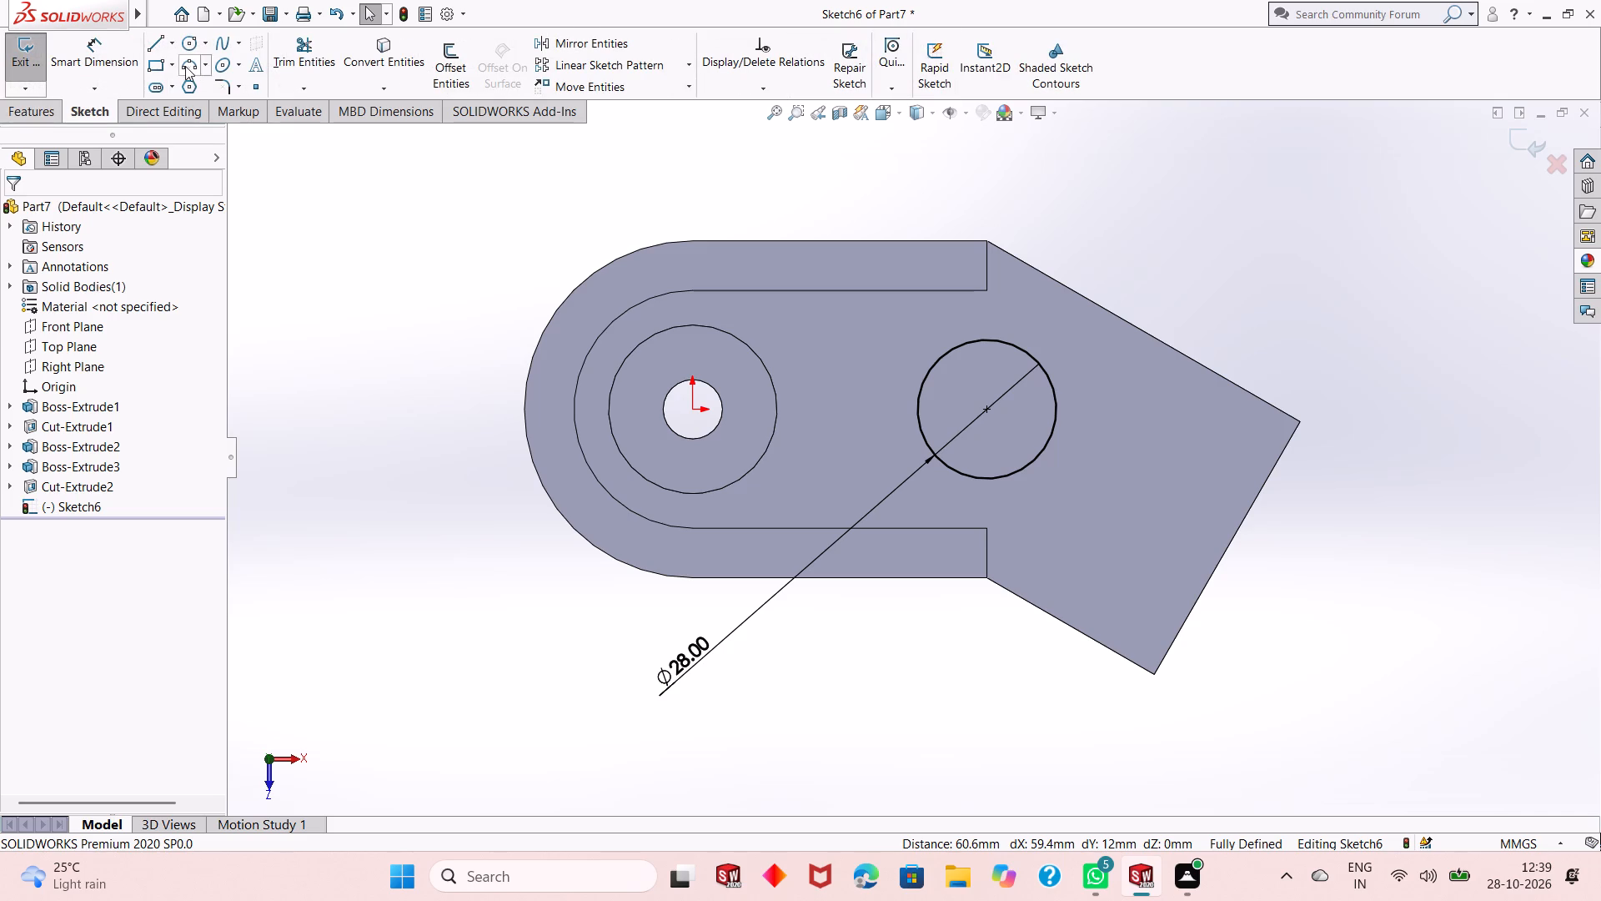
{"action": "left_click", "coordinate": [167, 41]}
{"action": "left_click", "coordinate": [173, 81]}
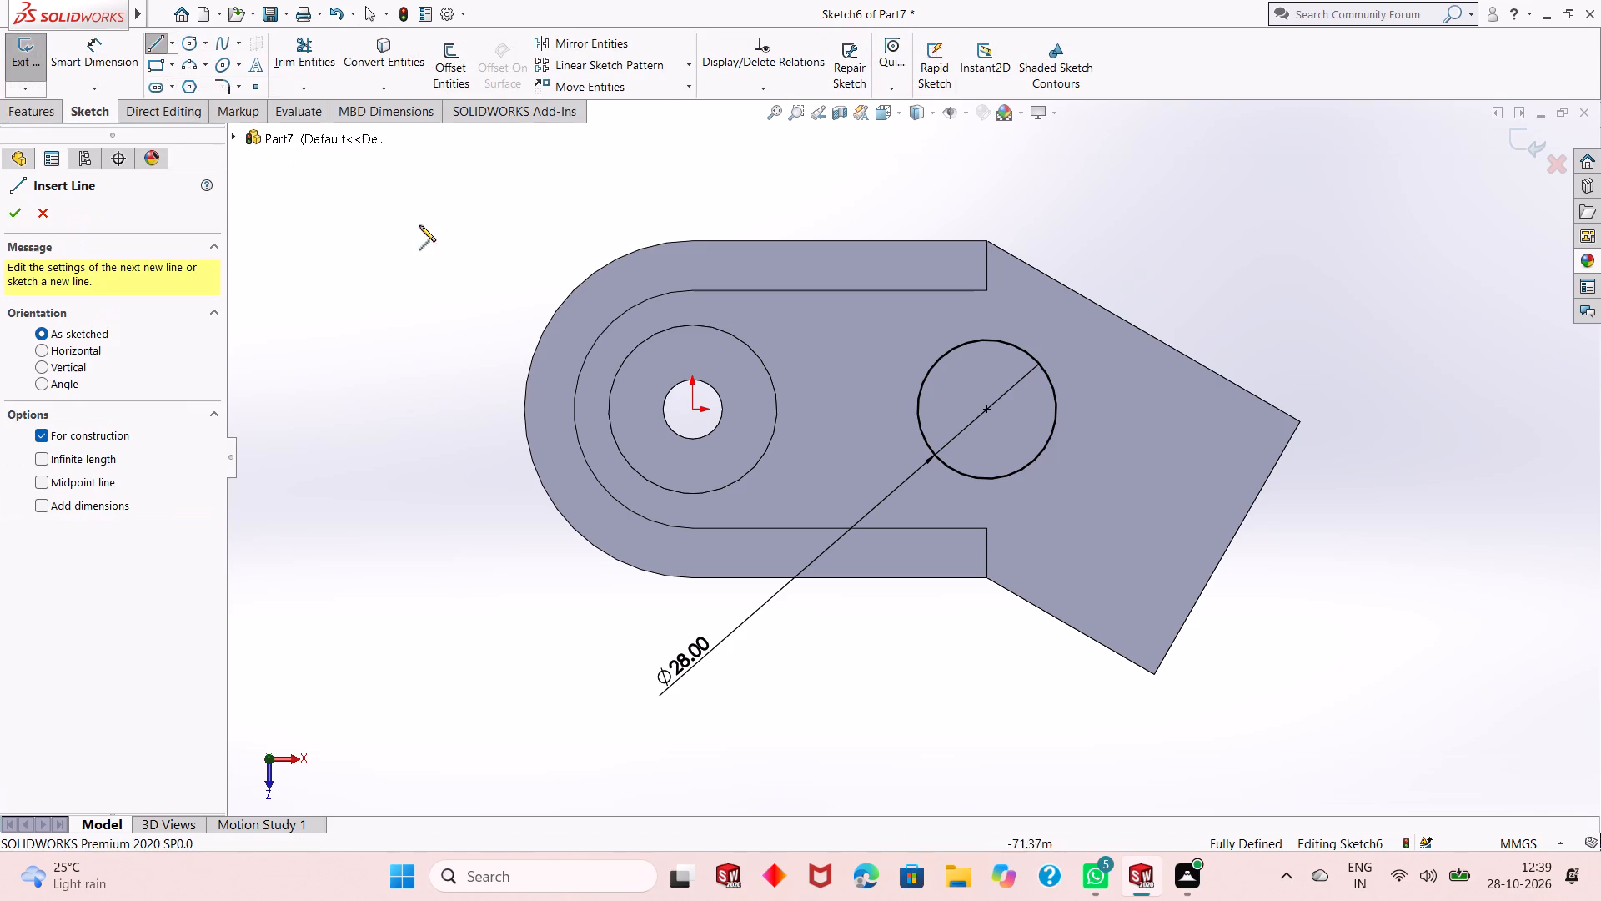
{"action": "left_click", "coordinate": [983, 411]}
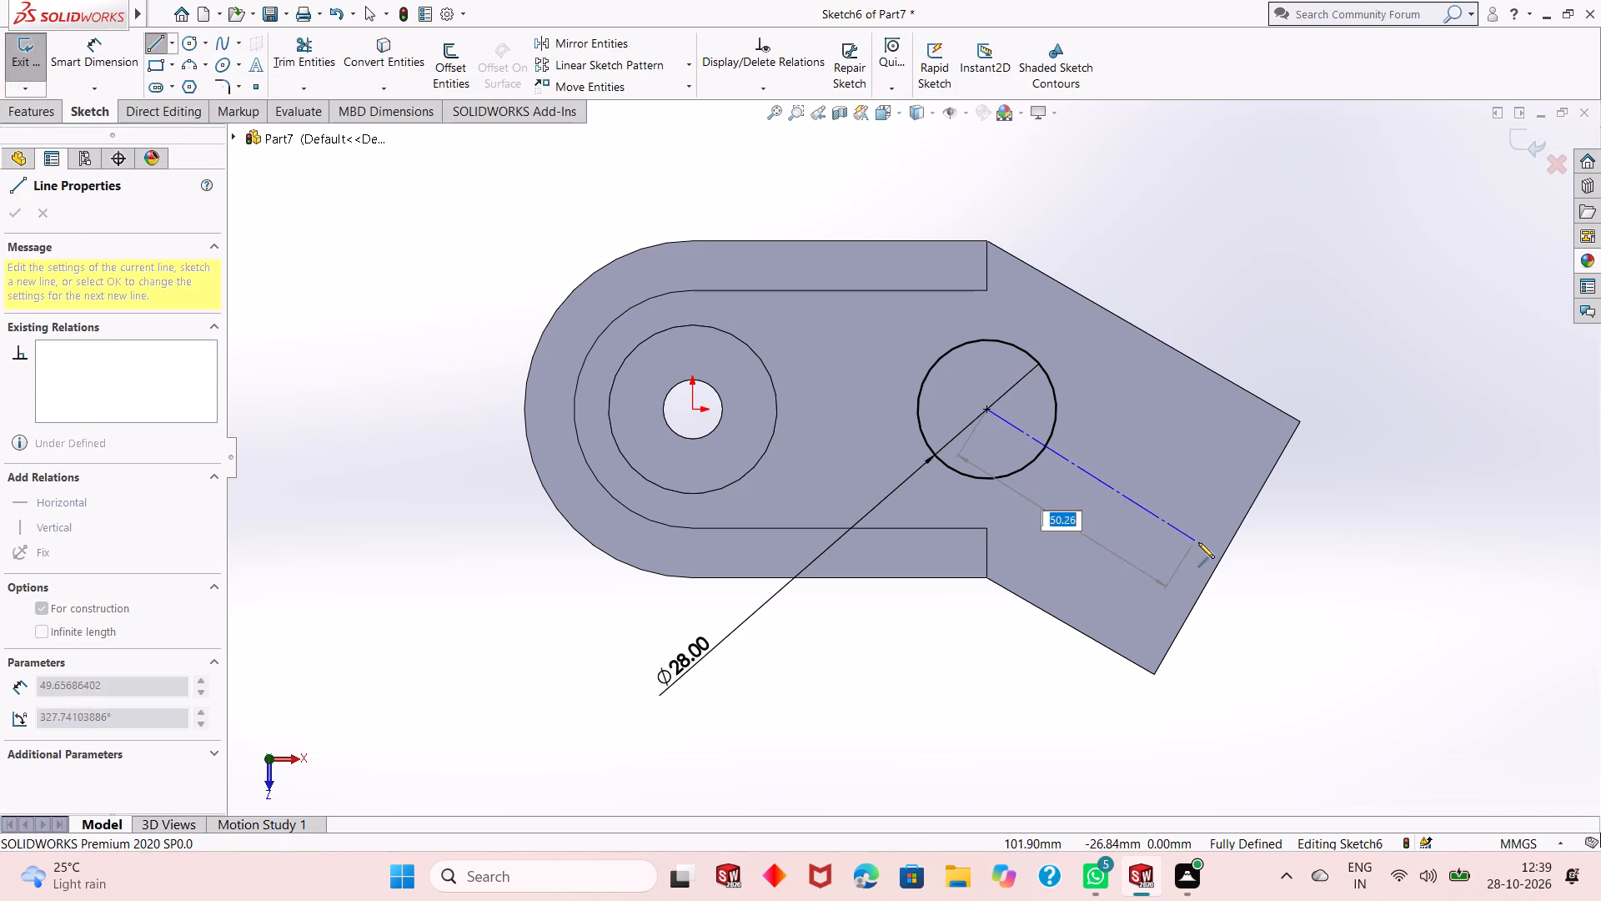
{"action": "left_click", "coordinate": [1230, 546]}
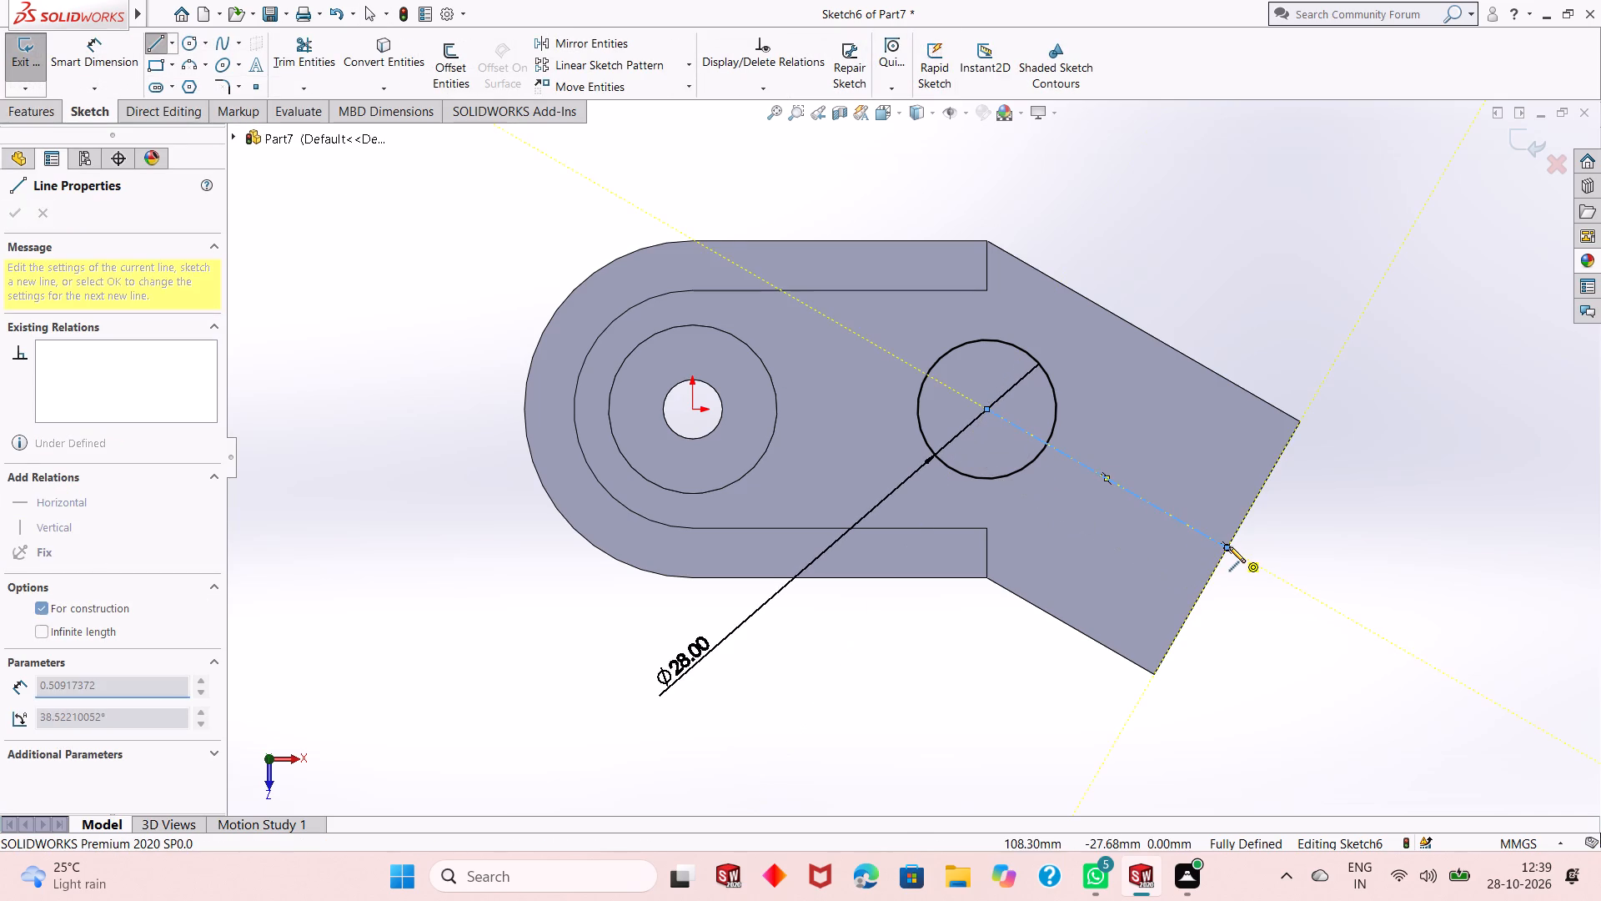
{"action": "key", "text": "Escape"}
{"action": "key", "text": "Escape"}
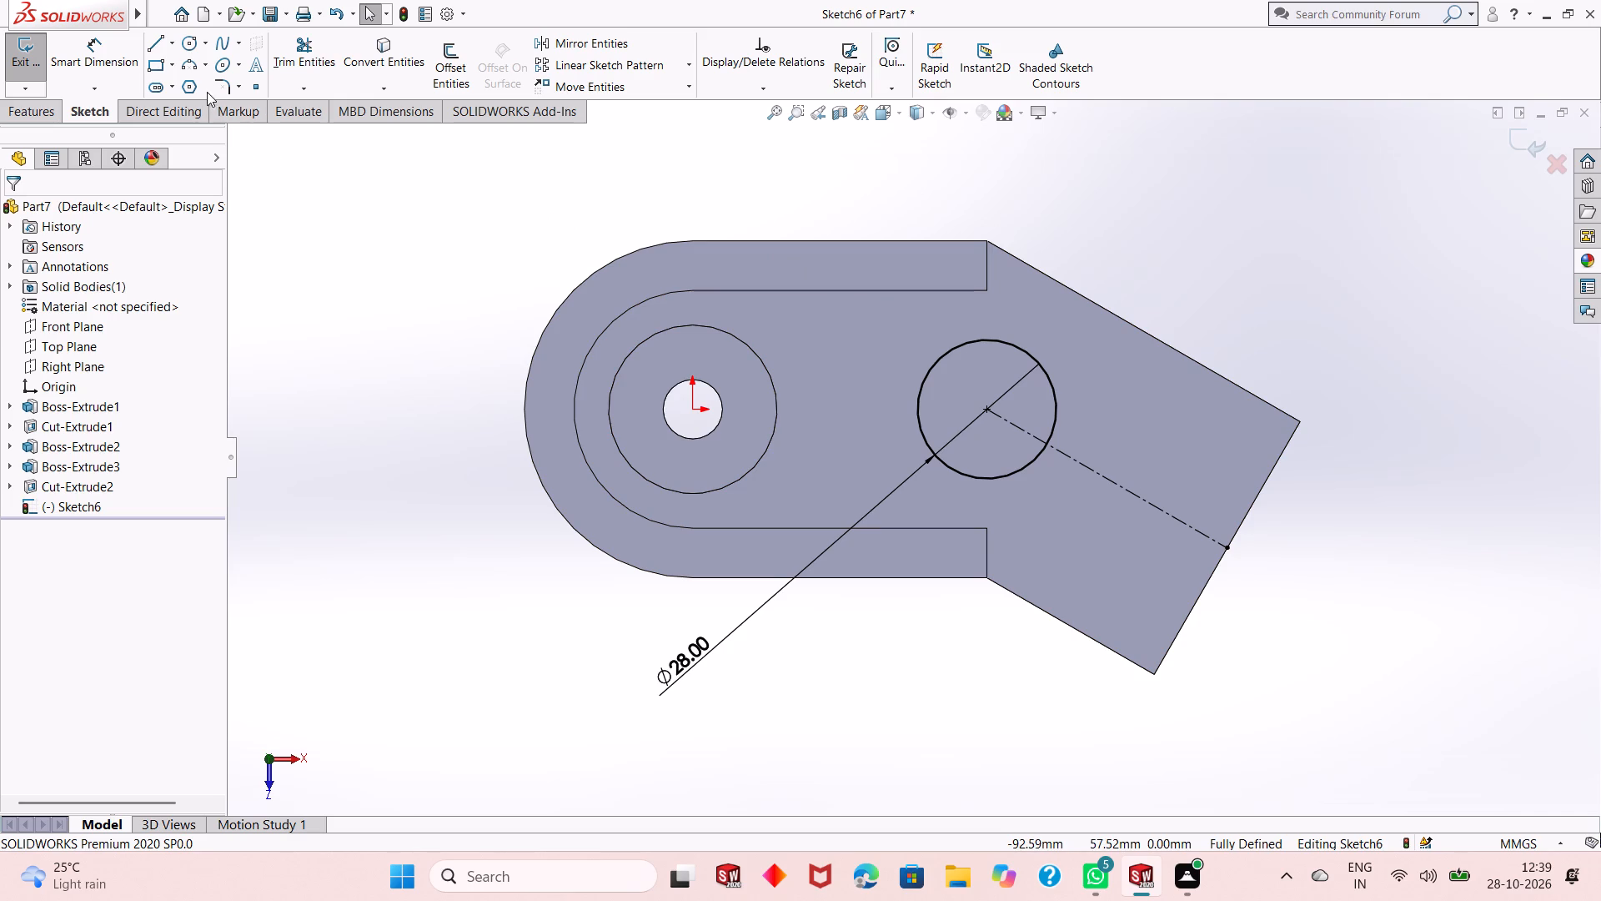
Draw a circle of about 7.3 mm radius centred on the centerline, between the 28 mm circle and the end edge.
{"action": "left_click", "coordinate": [188, 41]}
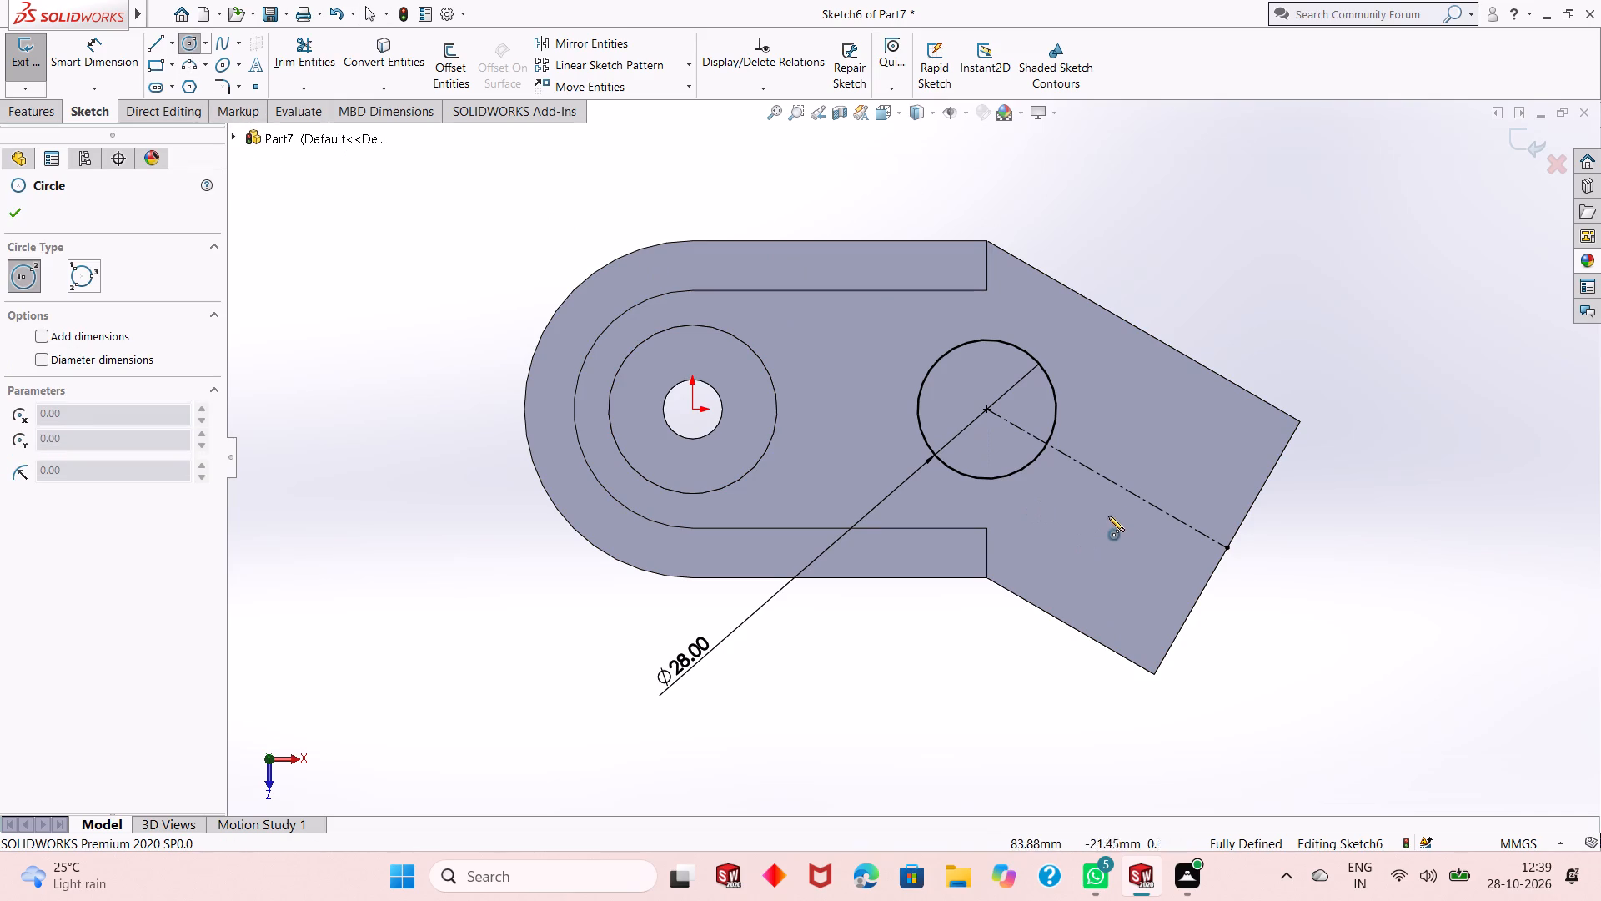
{"action": "left_click", "coordinate": [1129, 494]}
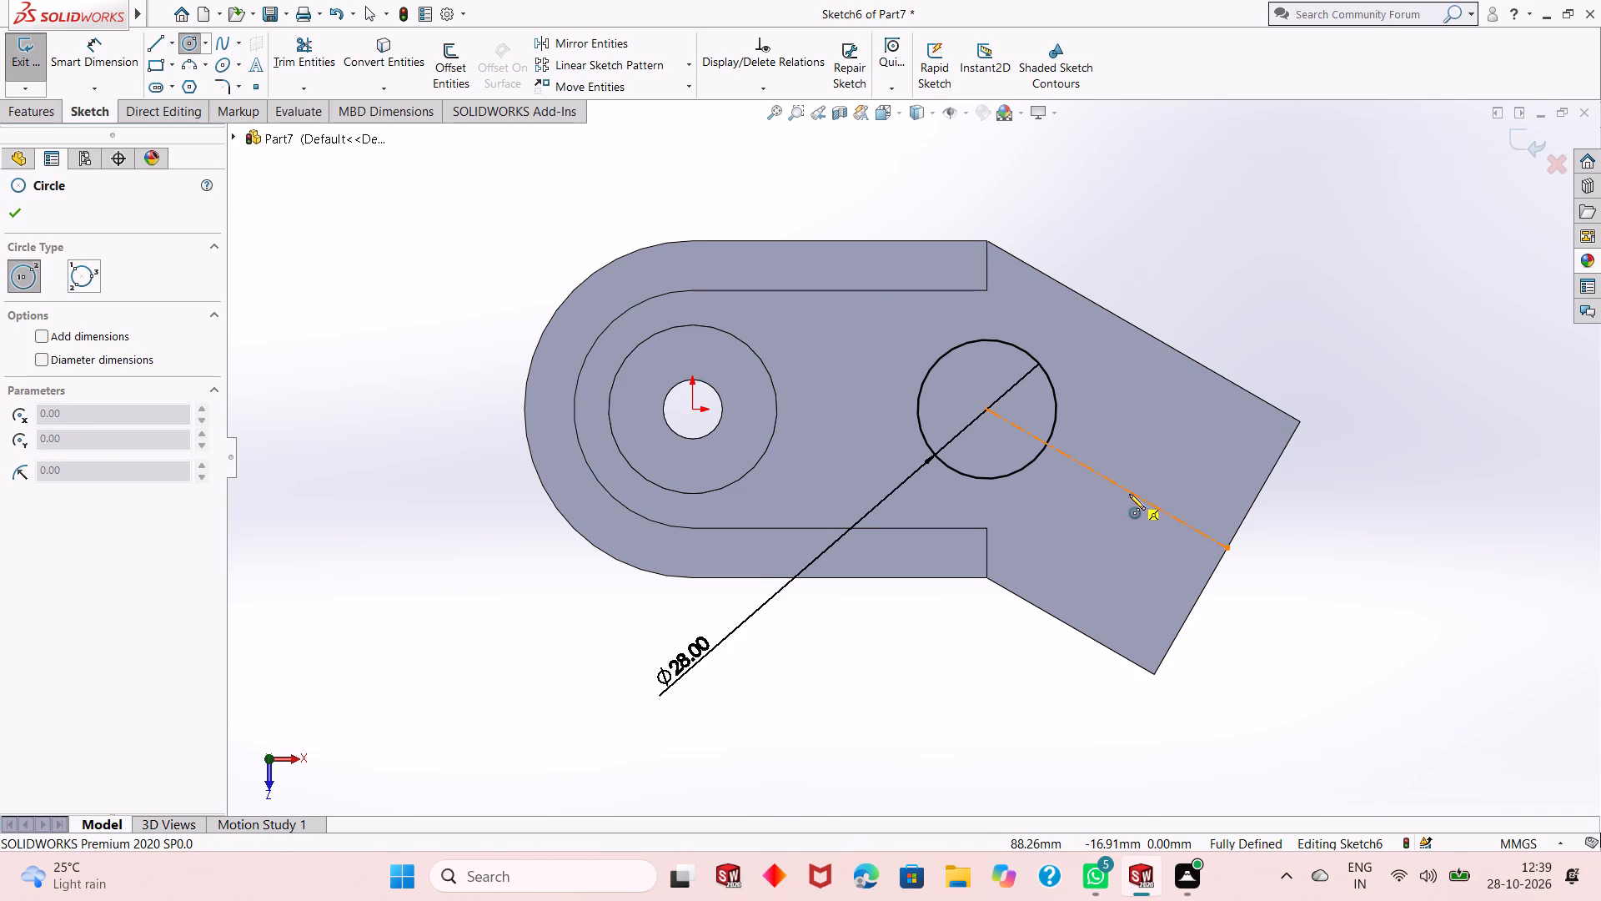
{"action": "left_click", "coordinate": [1157, 468]}
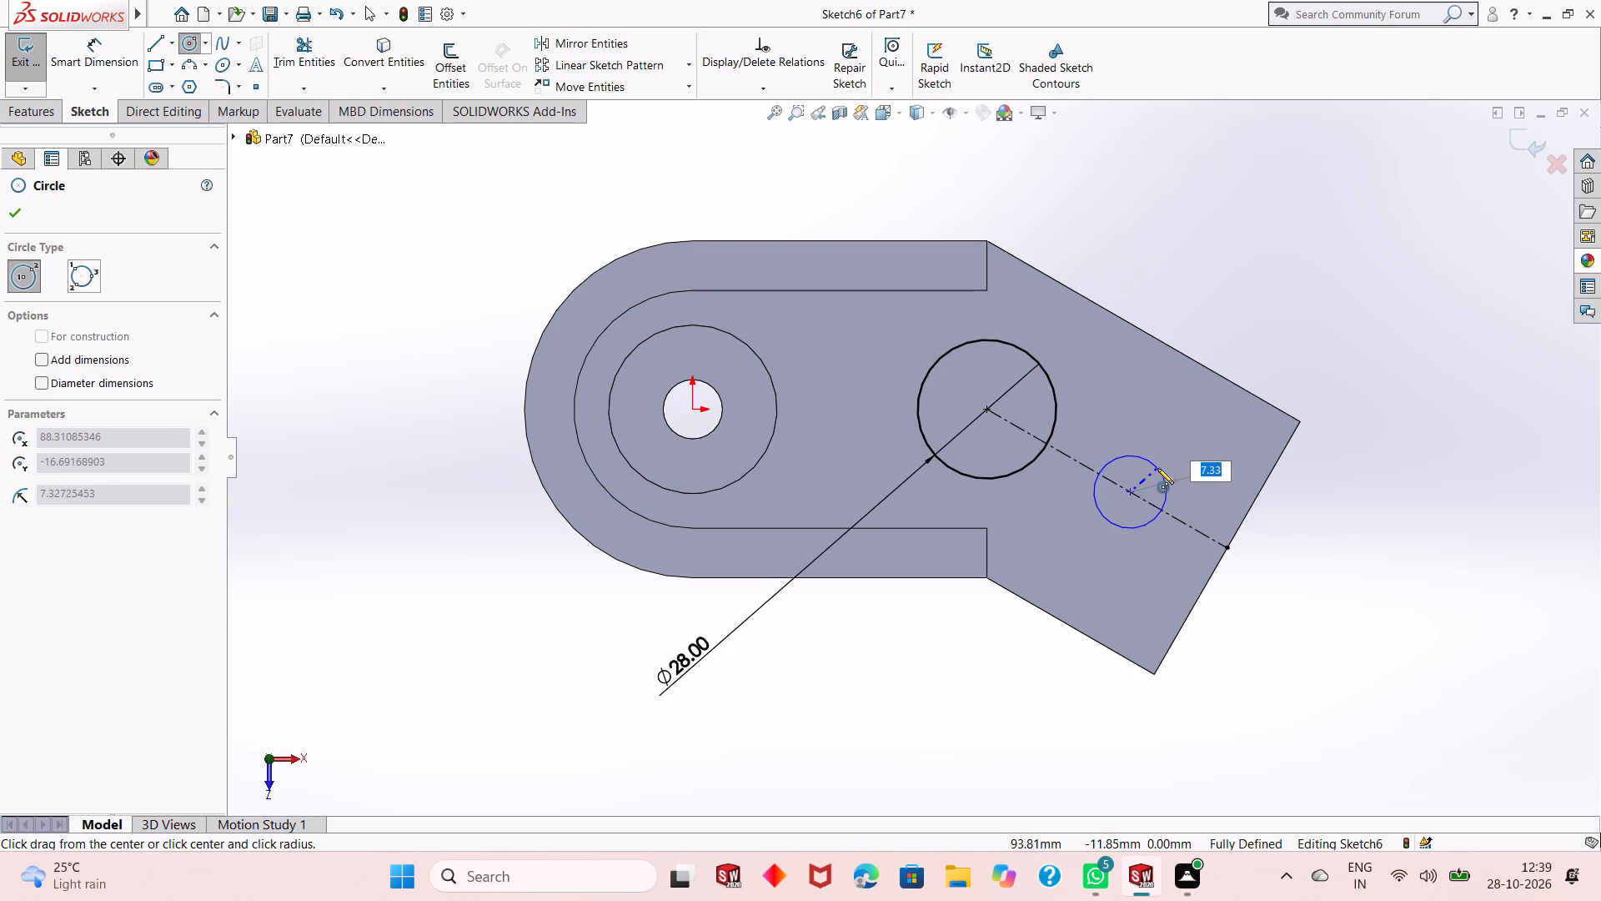
{"action": "right_click", "coordinate": [1242, 282]}
{"action": "left_click", "coordinate": [1257, 296]}
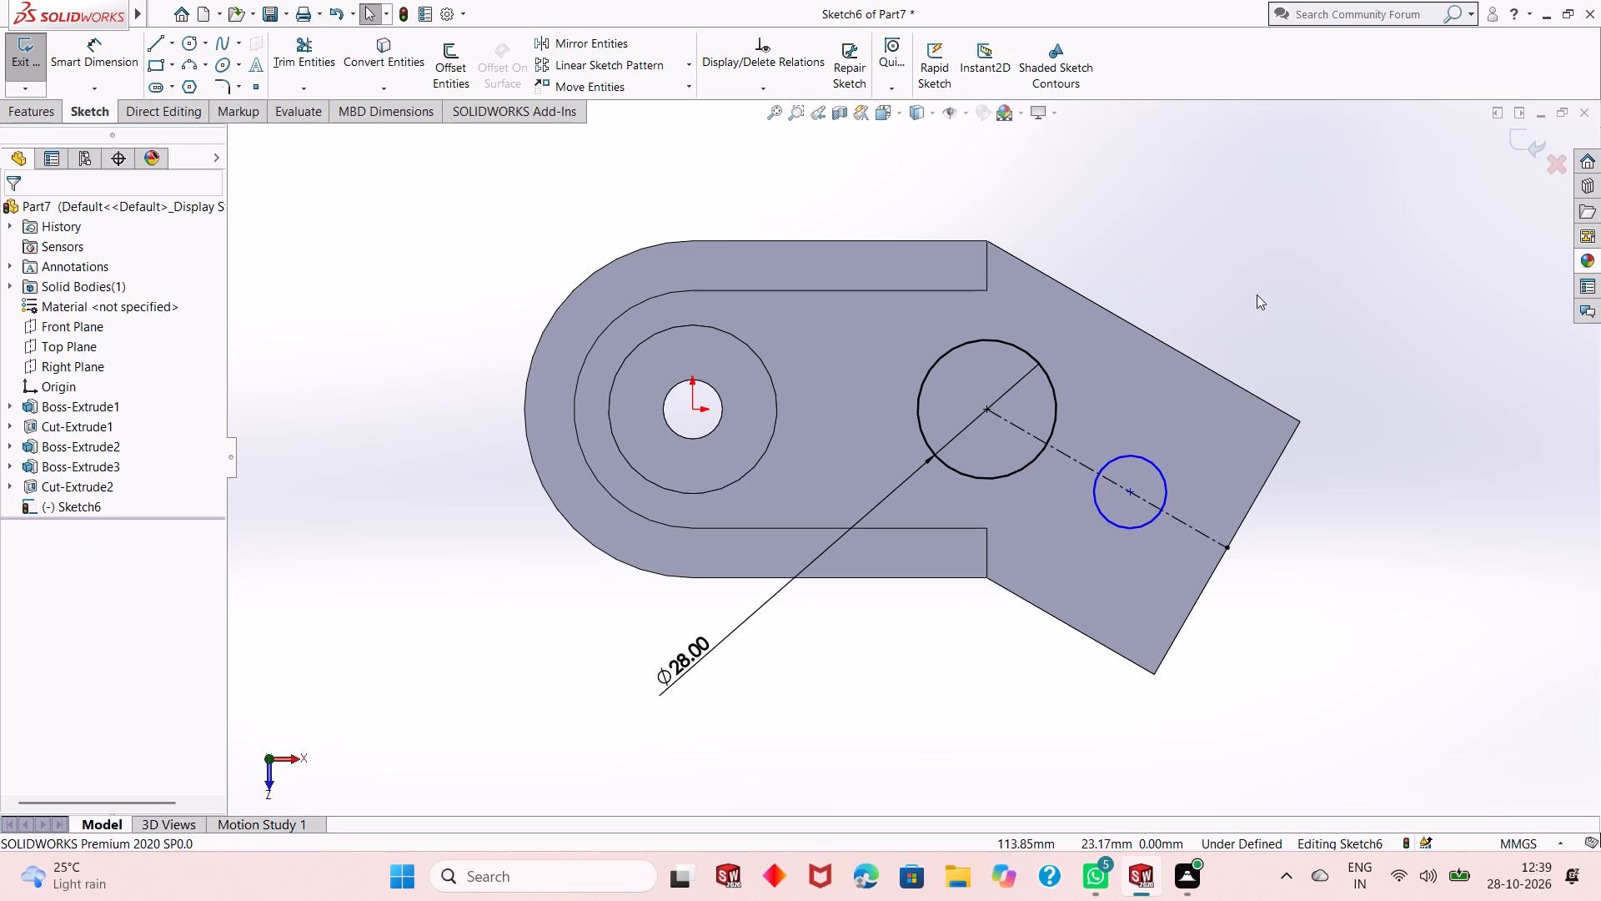
Dimension the diameter of the new circle on the centerline as 12 mm.
{"action": "left_click", "coordinate": [108, 64]}
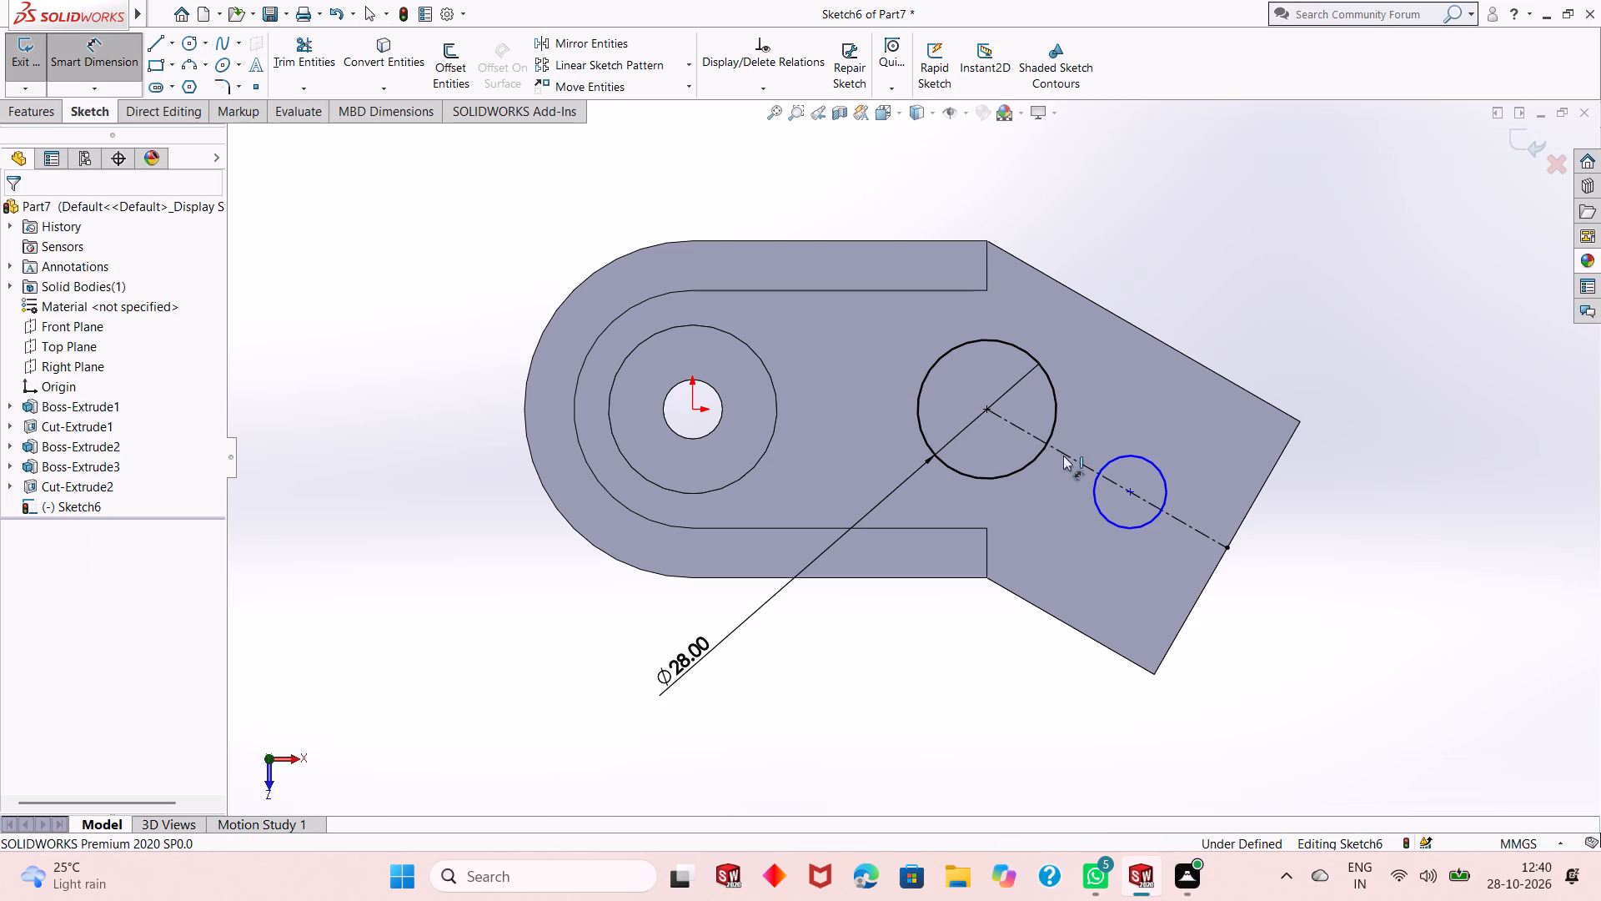
{"action": "left_click", "coordinate": [1127, 533]}
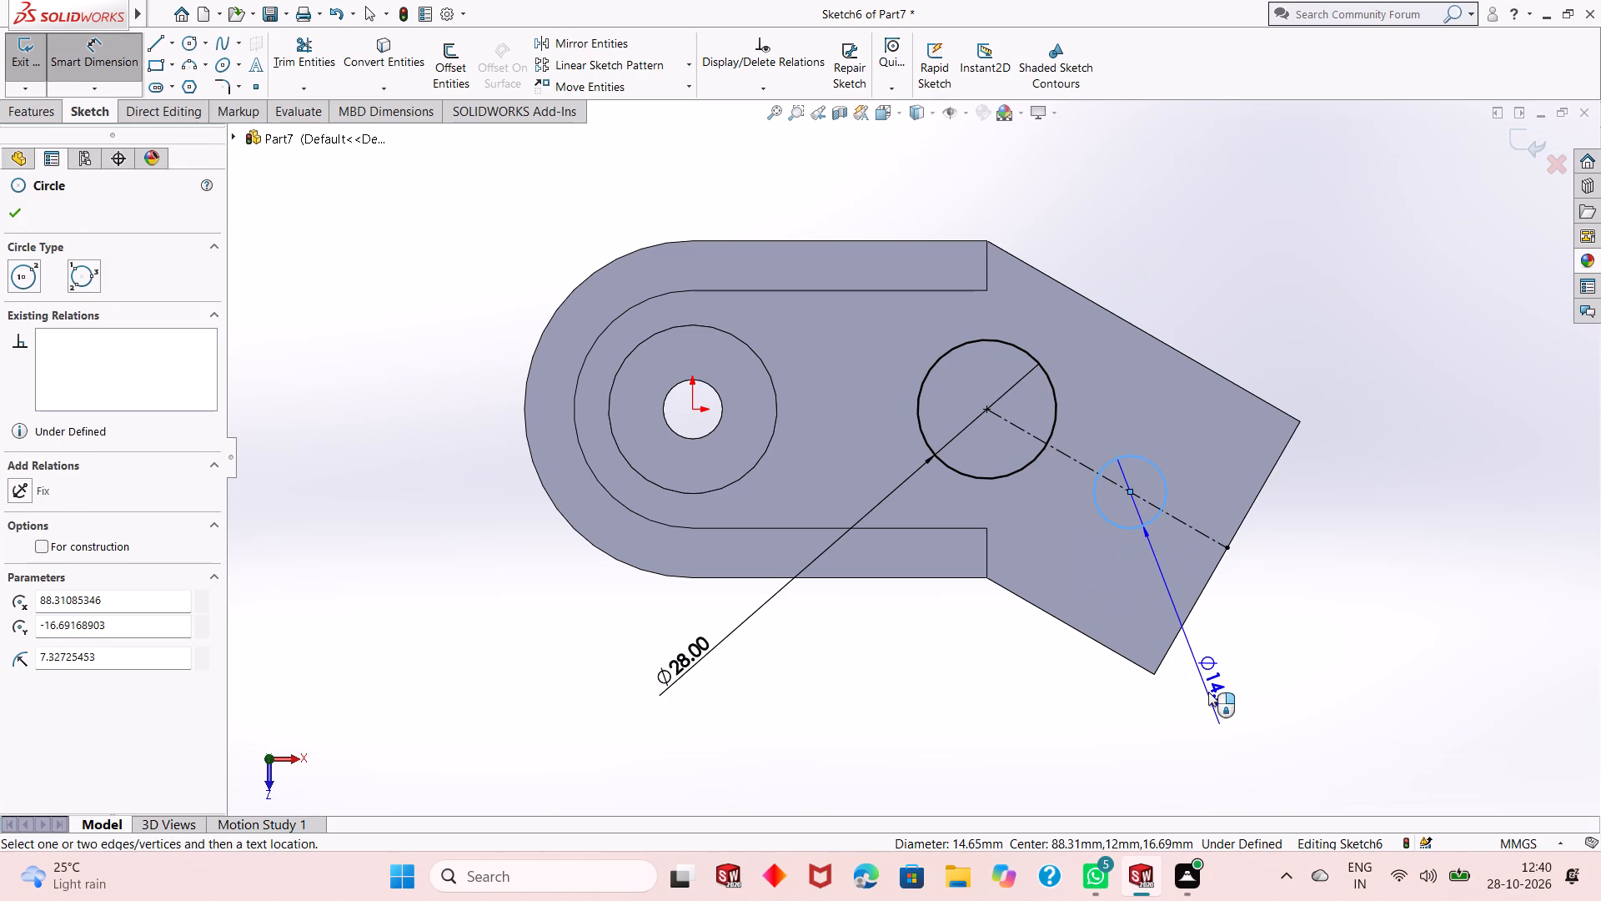
{"action": "left_click", "coordinate": [1208, 692]}
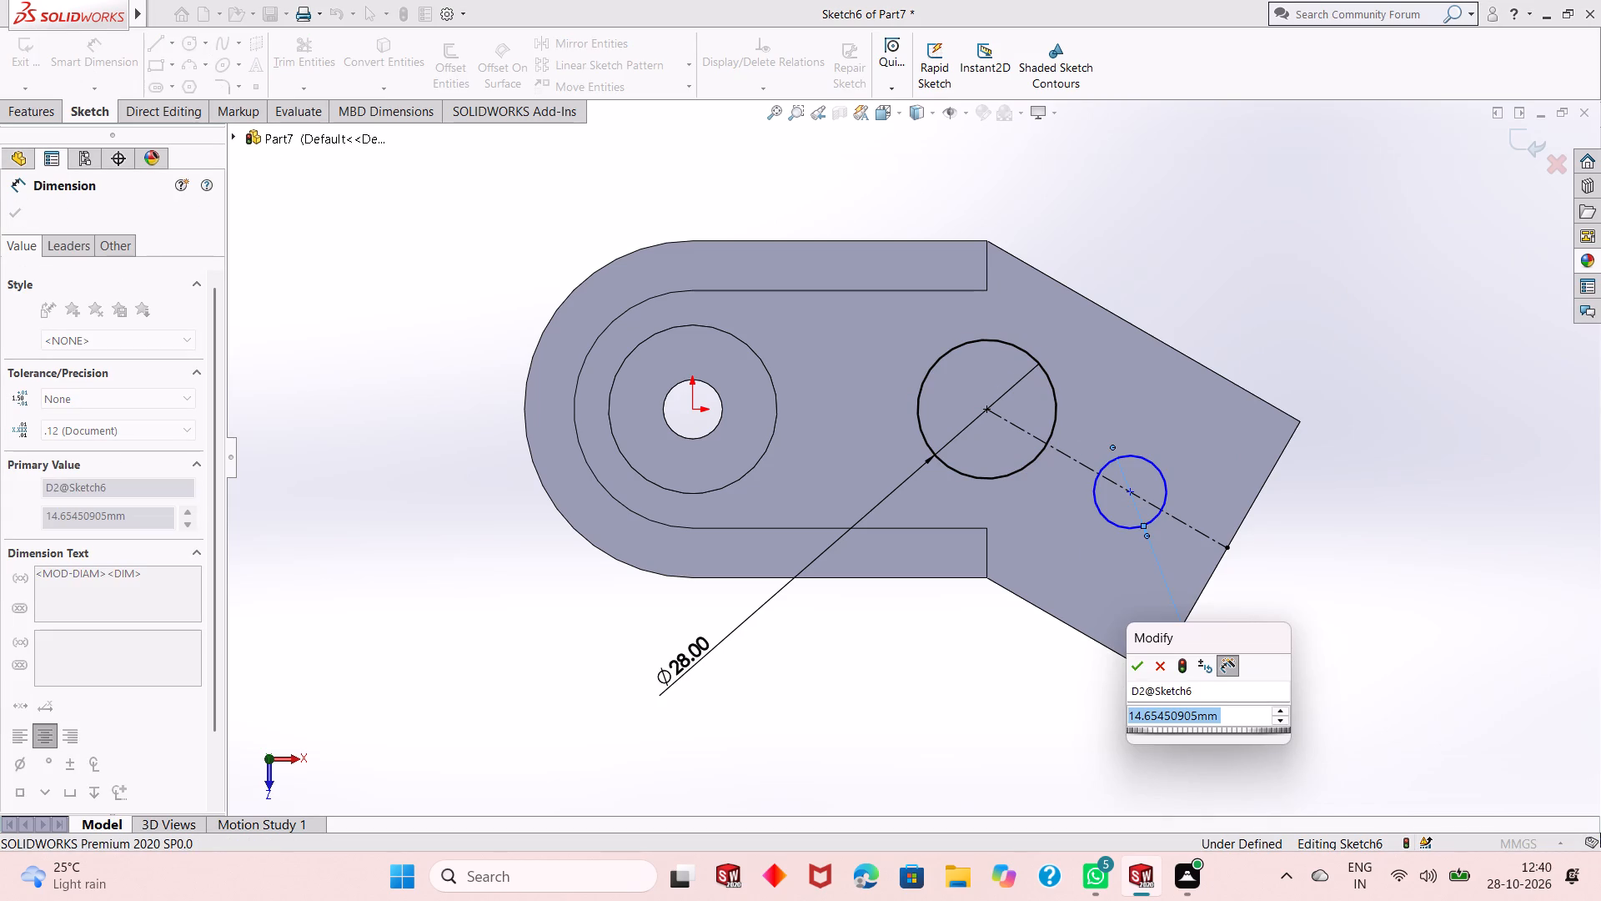
{"action": "type", "text": "12"}
{"action": "key", "text": "Return"}
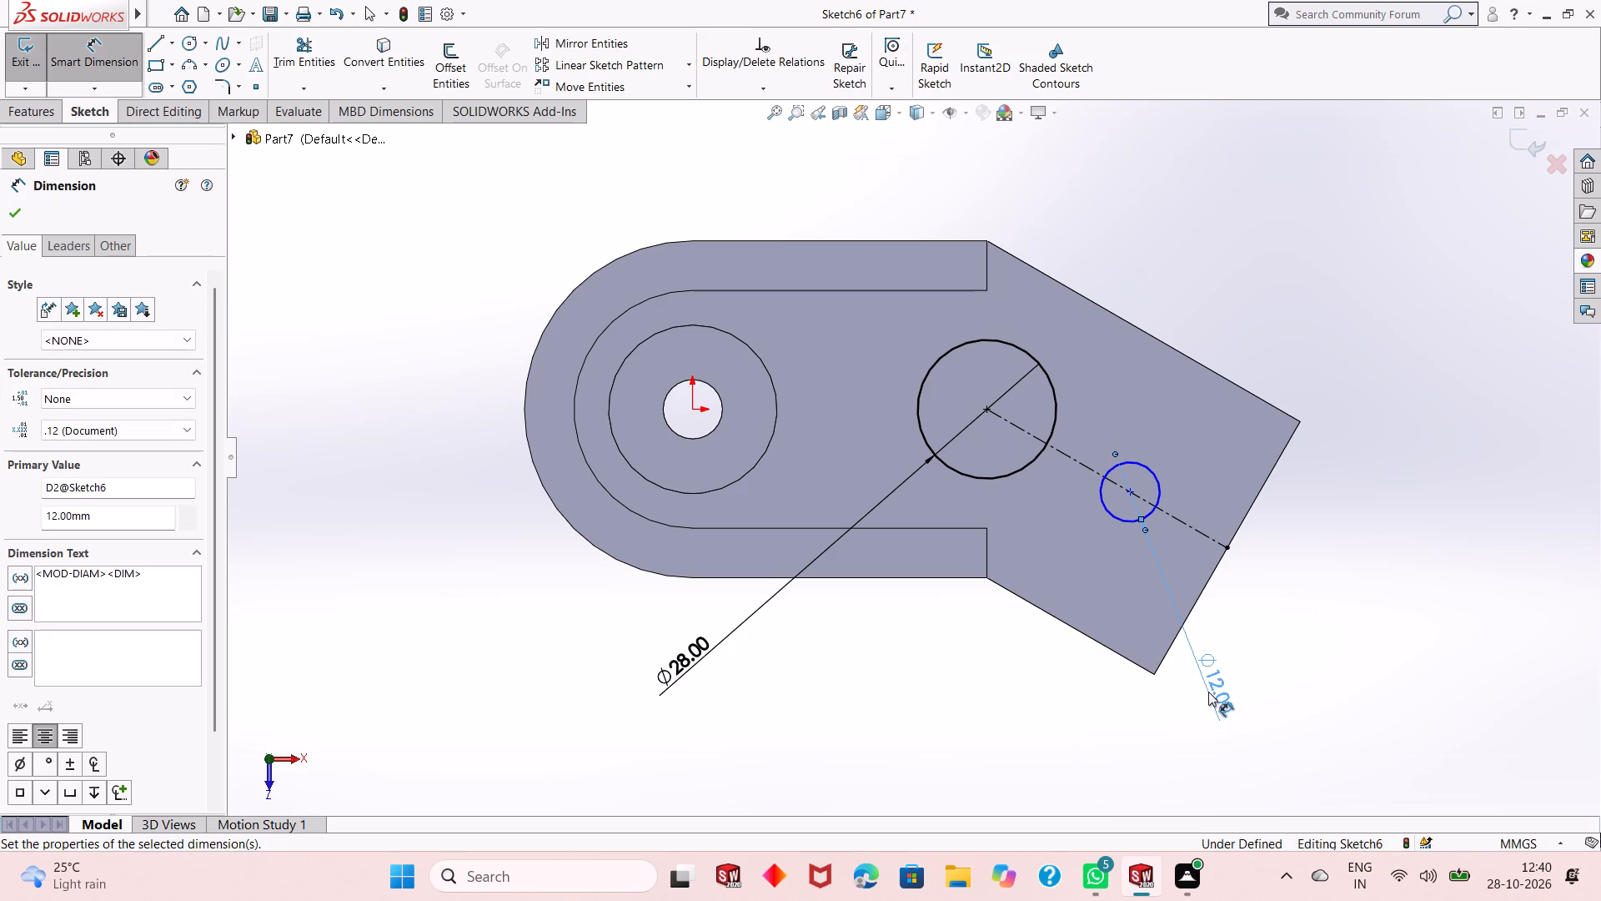
Dimension the distance between the centres of the 12 mm and 28 mm circles as 36 mm.
{"action": "left_click", "coordinate": [1131, 495]}
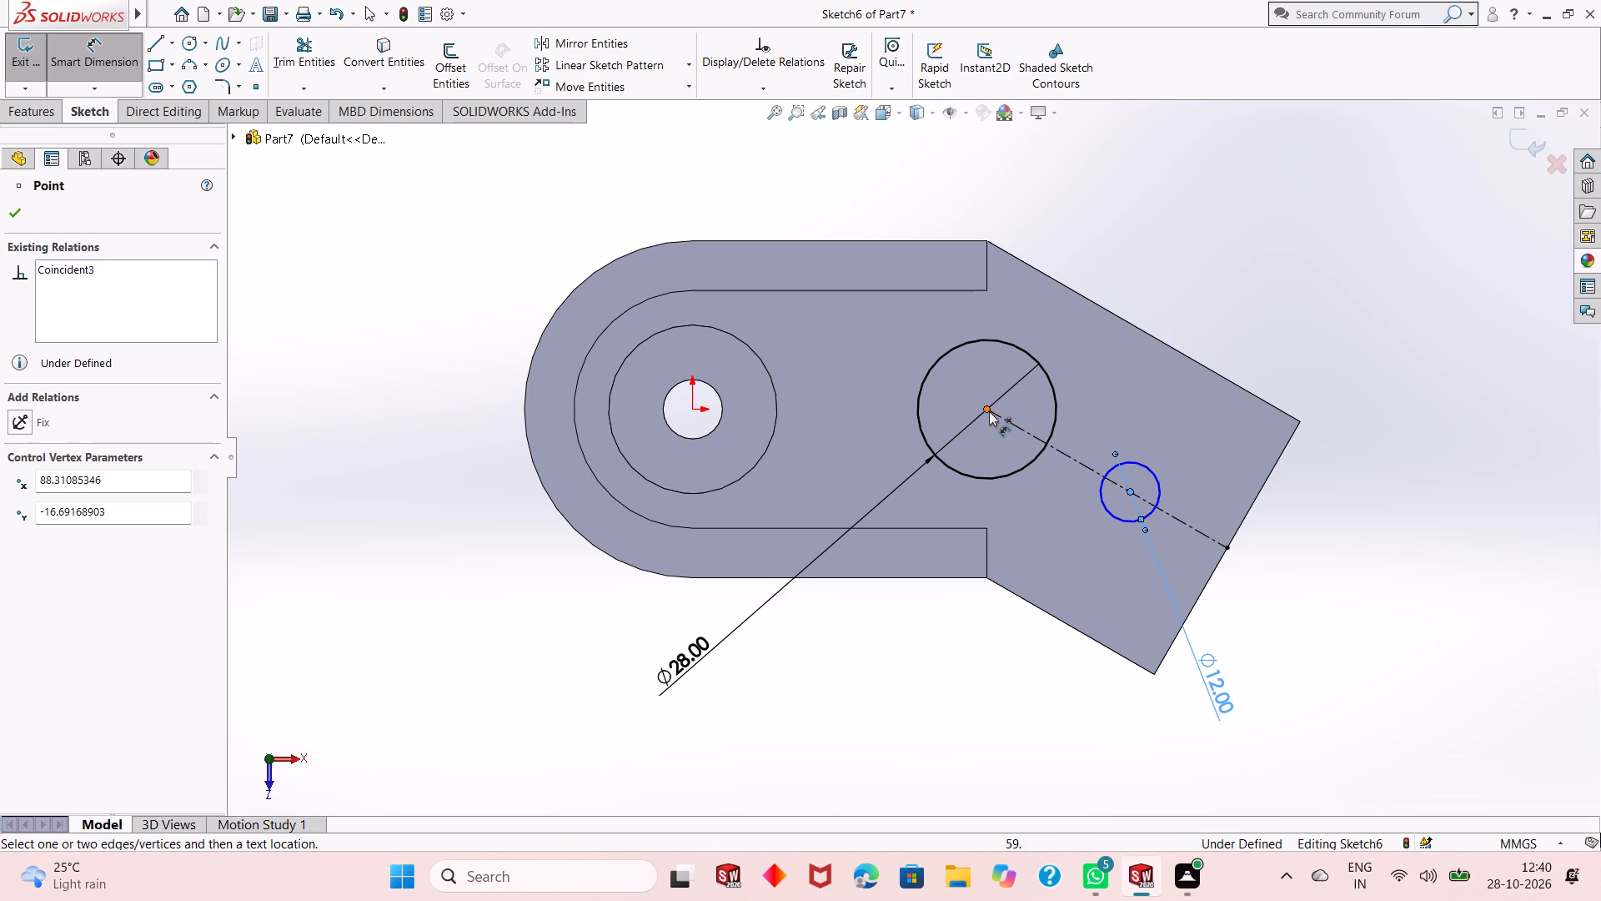
{"action": "left_click", "coordinate": [989, 411]}
{"action": "left_click", "coordinate": [1203, 267]}
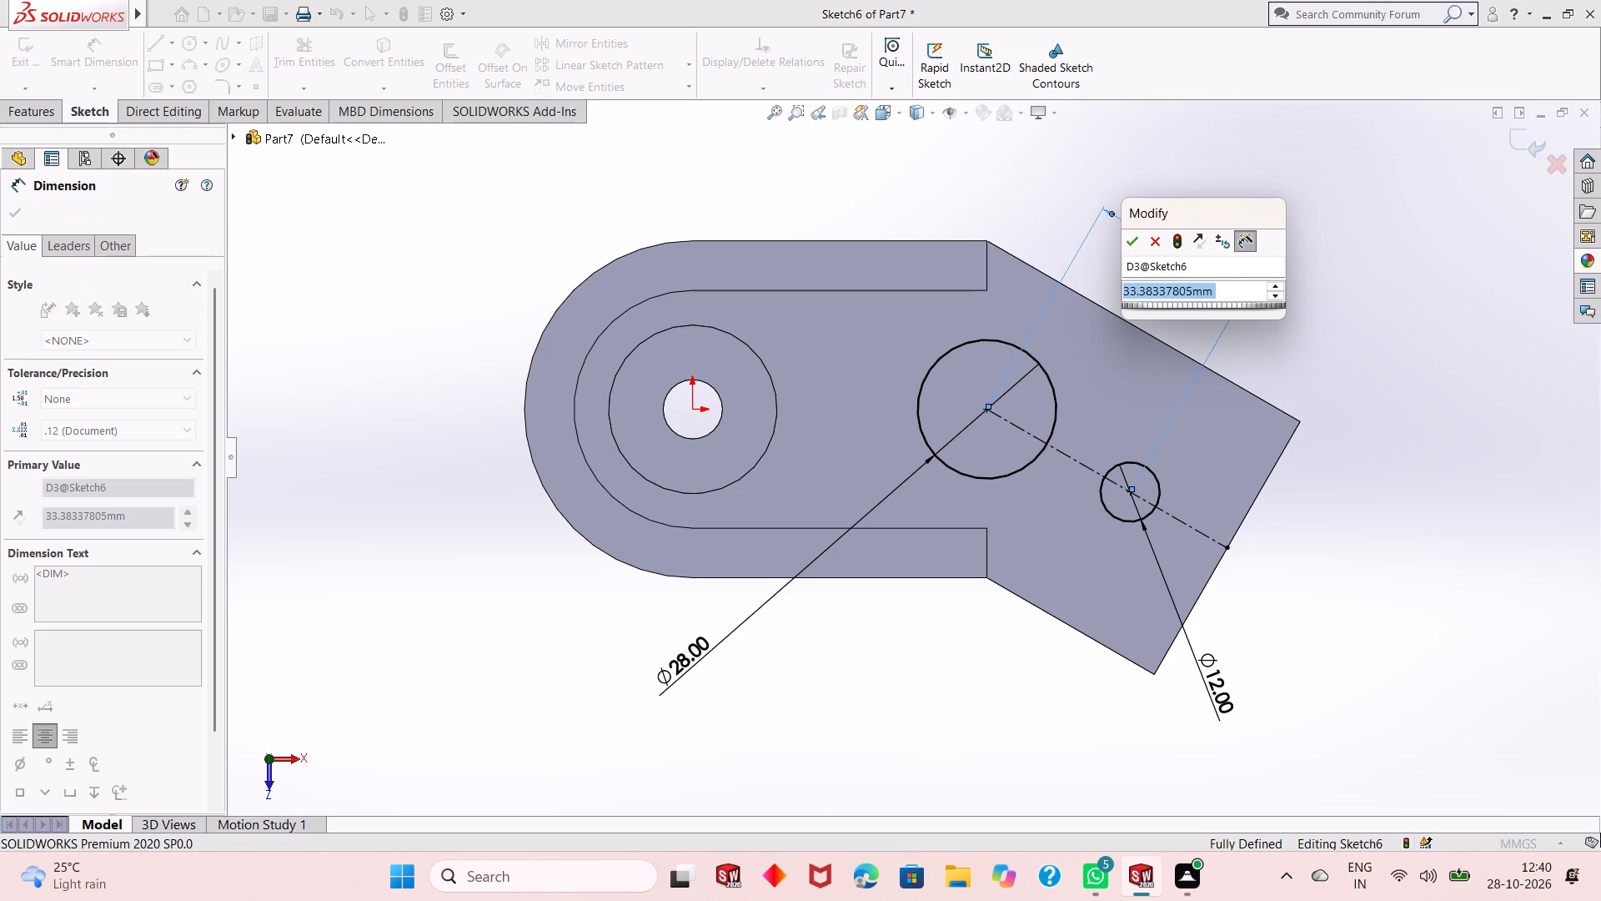
{"action": "type", "text": "36"}
{"action": "key", "text": "Return"}
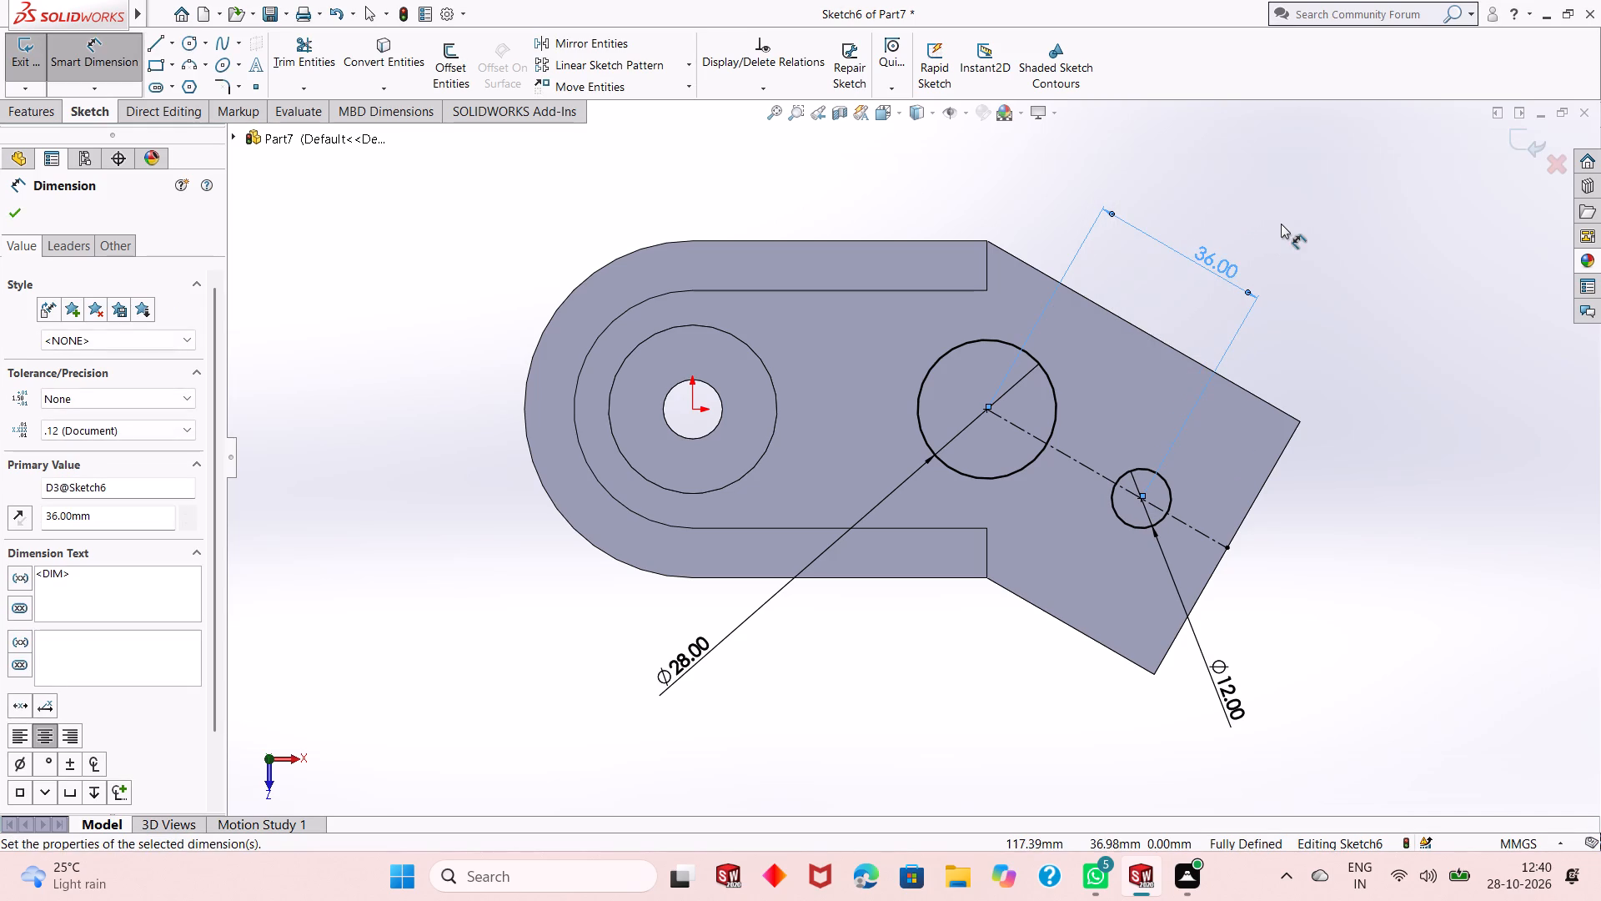
{"action": "right_click", "coordinate": [1281, 224]}
{"action": "left_click", "coordinate": [1304, 274]}
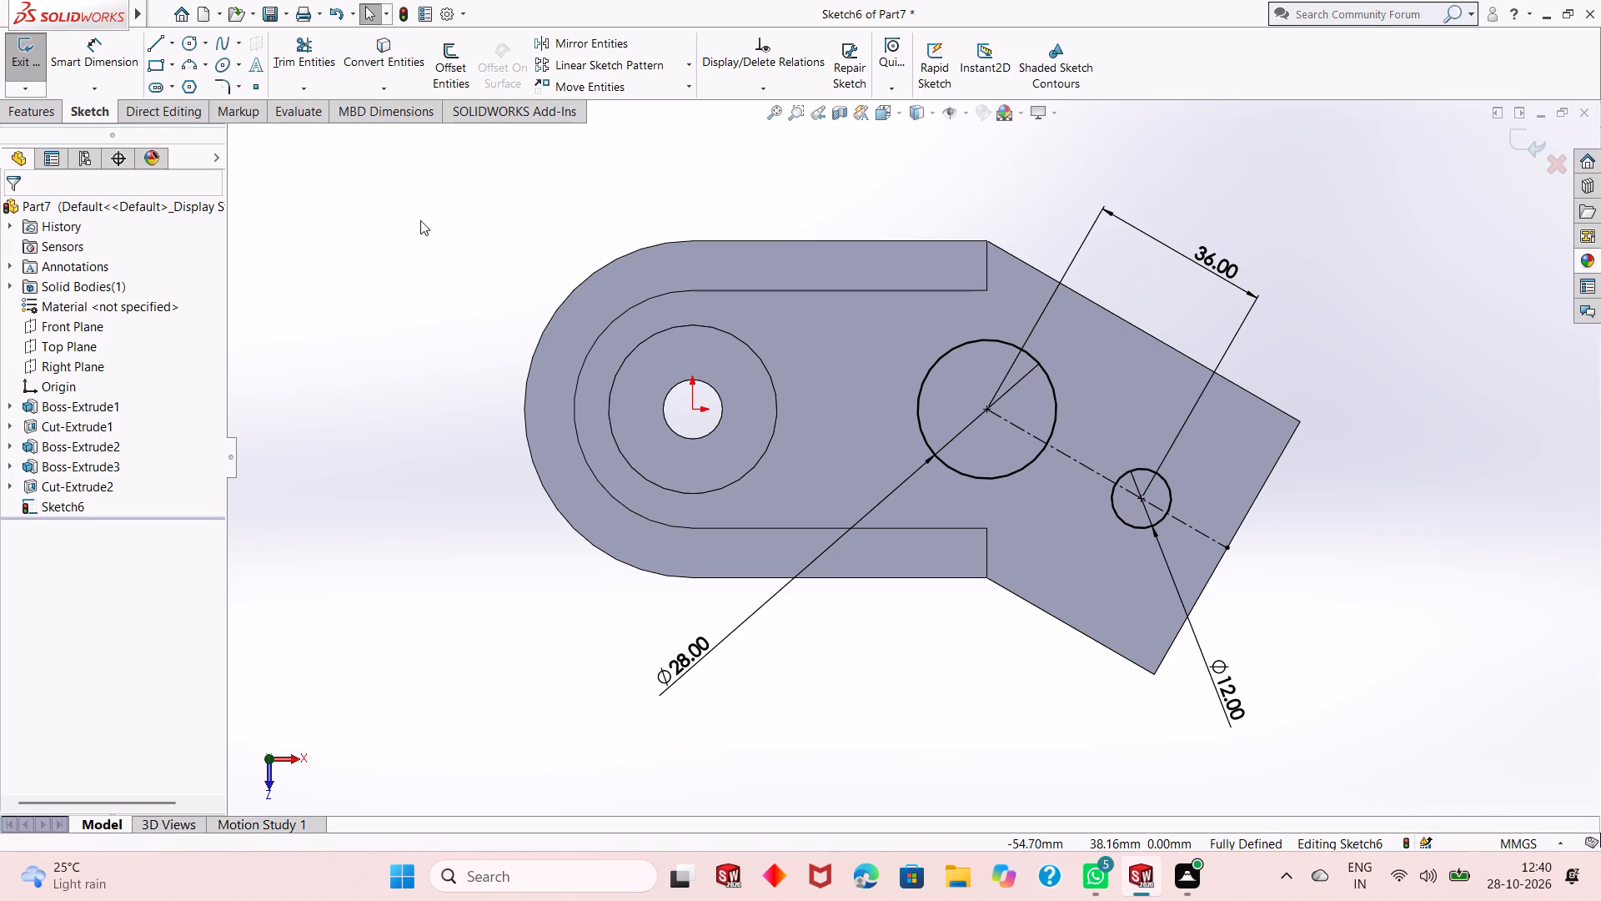
Cut the 28 mm and 12 mm circles with a Blind Extruded Cut 30 mm deep.
{"action": "left_click", "coordinate": [44, 116]}
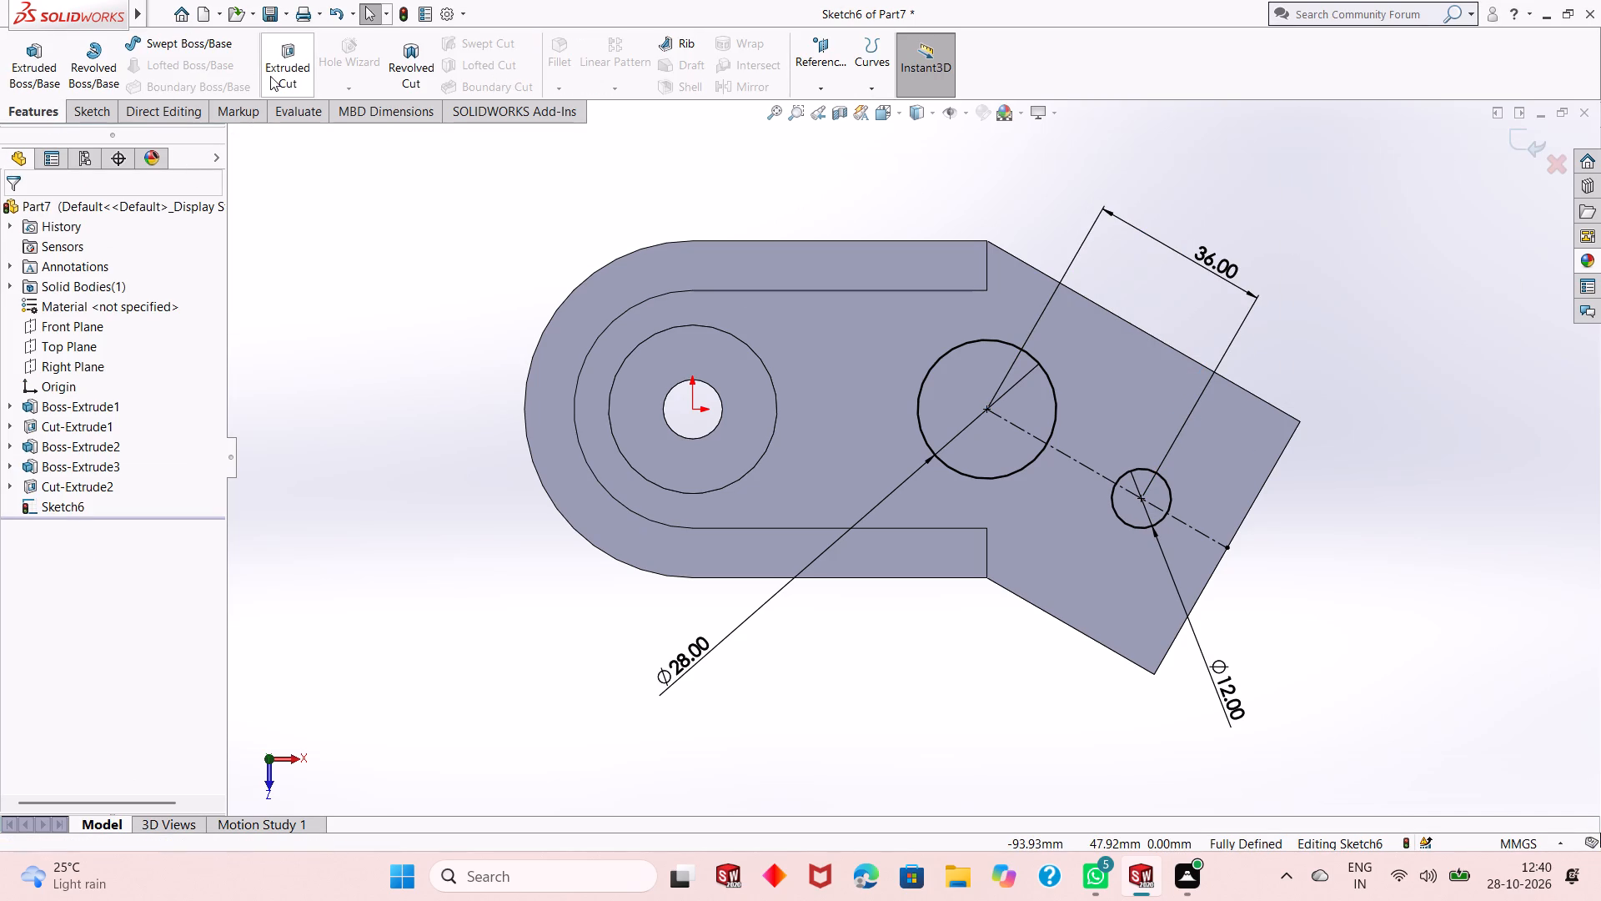
{"action": "left_click", "coordinate": [270, 76]}
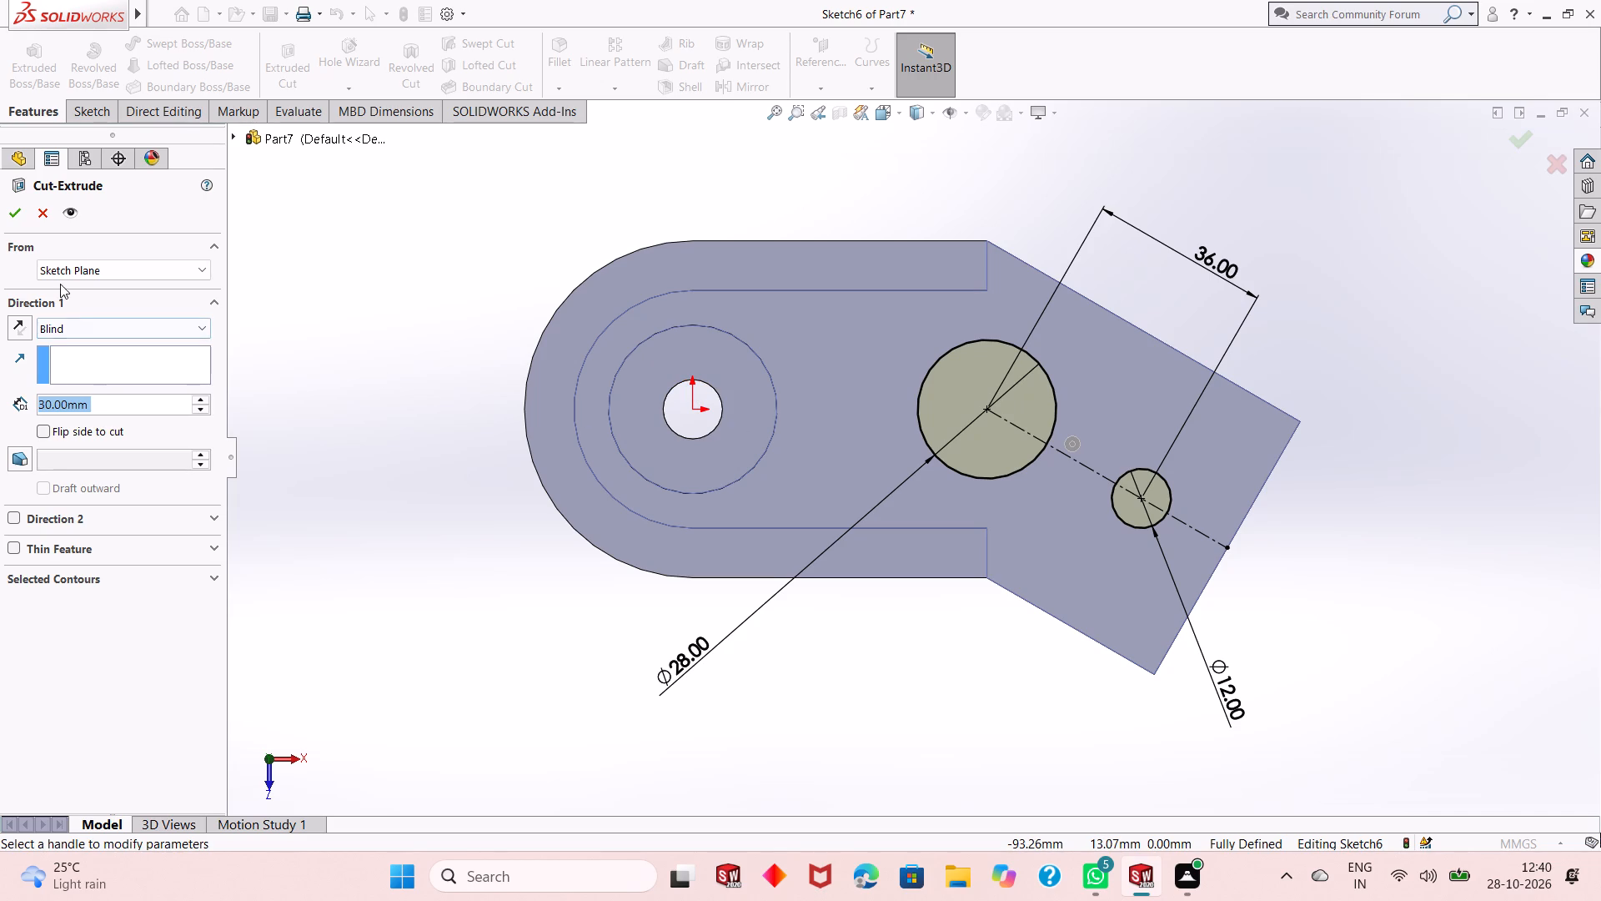
{"action": "left_click", "coordinate": [19, 213]}
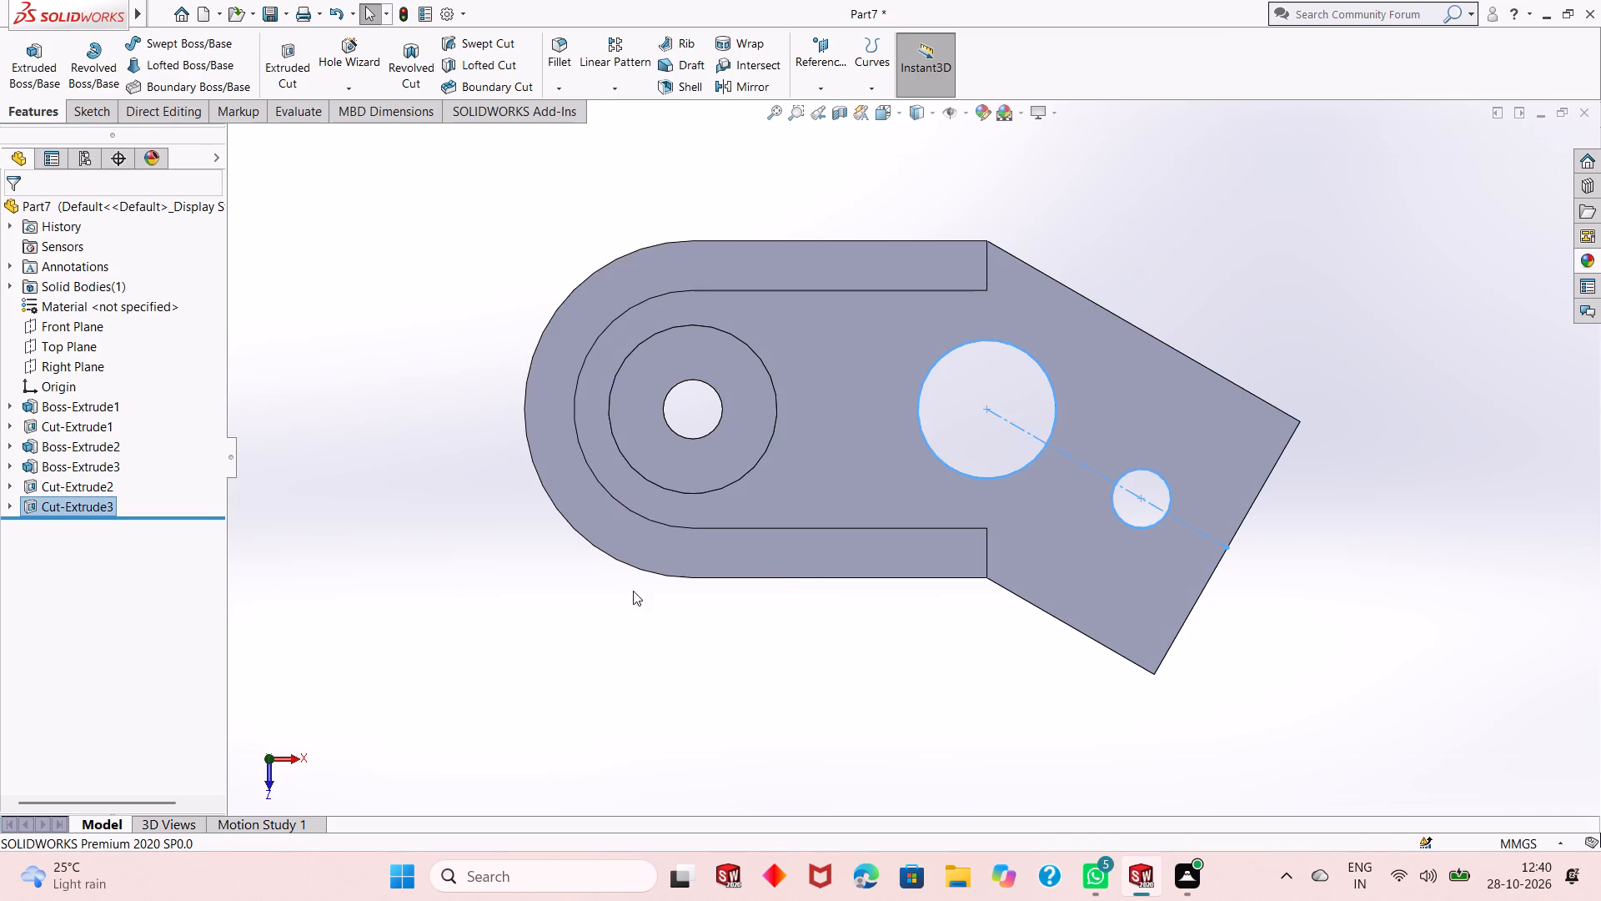
{"action": "left_click", "coordinate": [650, 622]}
Change the appearance colour of the whole part to dark teal.
{"action": "middle_click_drag", "start_coordinate": [911, 653], "coordinate": [929, 363]}
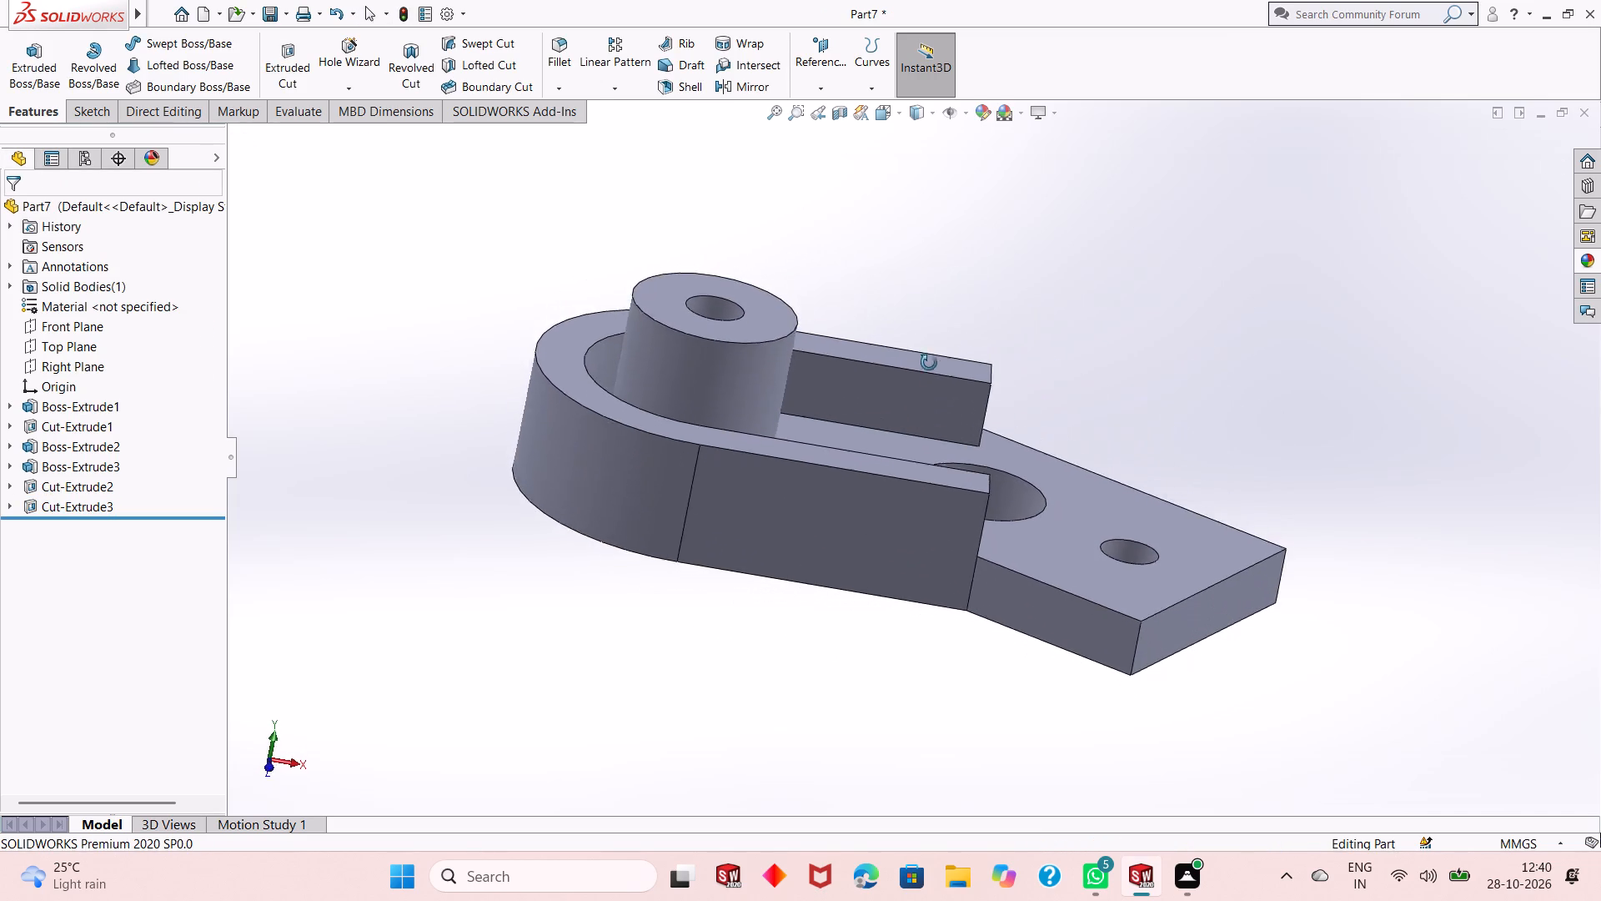
{"action": "middle_click_drag", "start_coordinate": [929, 363], "coordinate": [892, 451]}
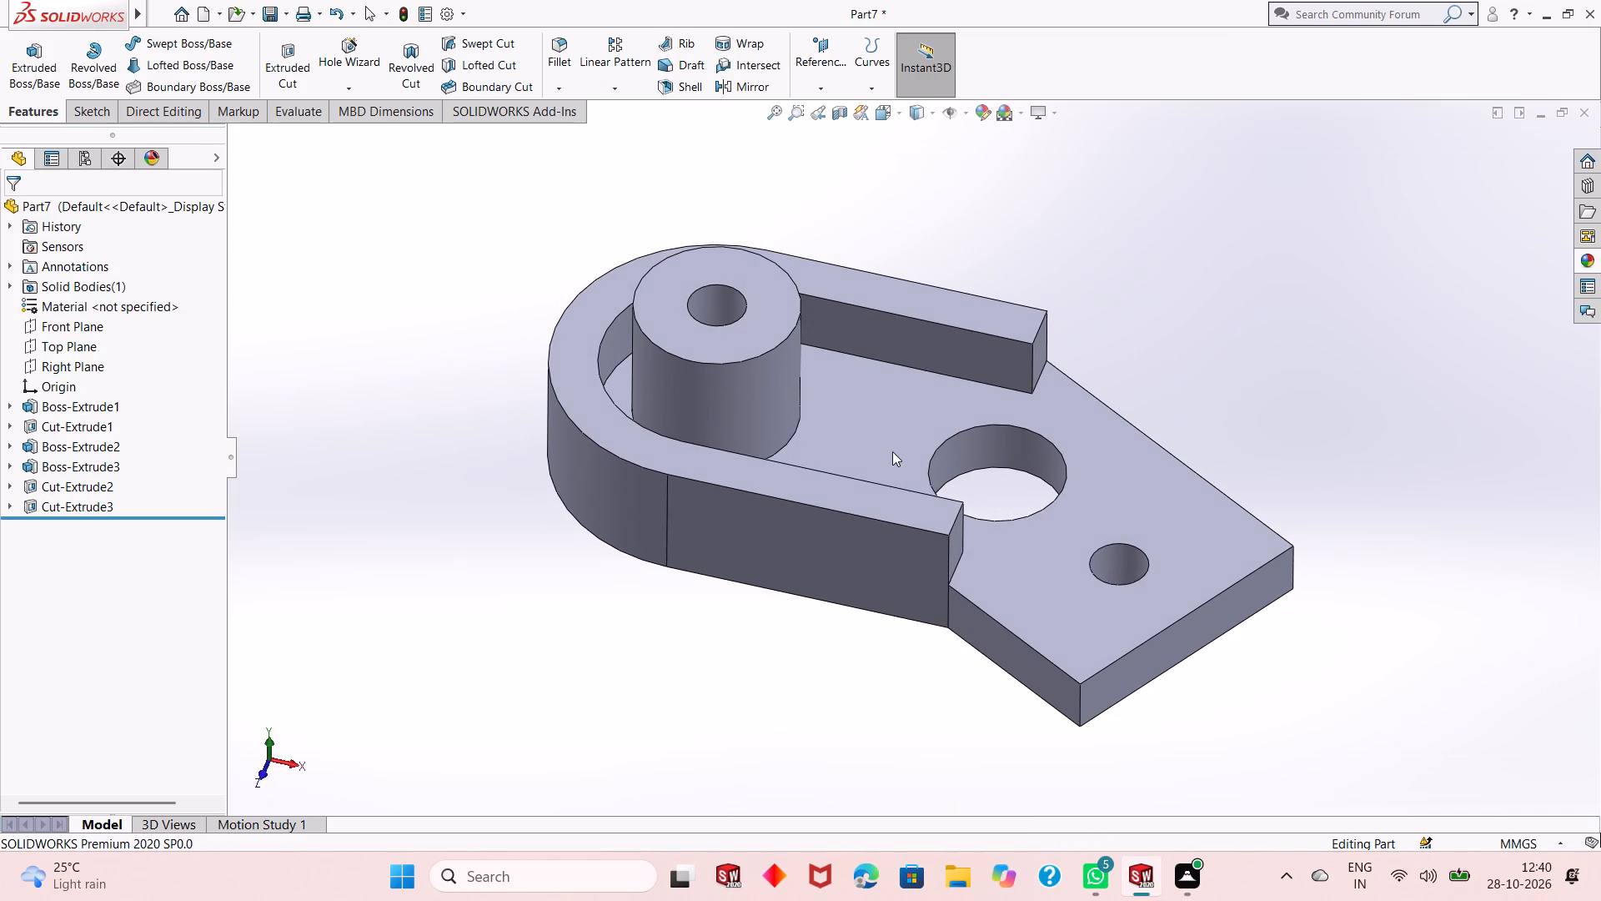
{"action": "scroll", "coordinate": [914, 408], "scroll_direction": "down", "scroll_amount": 2}
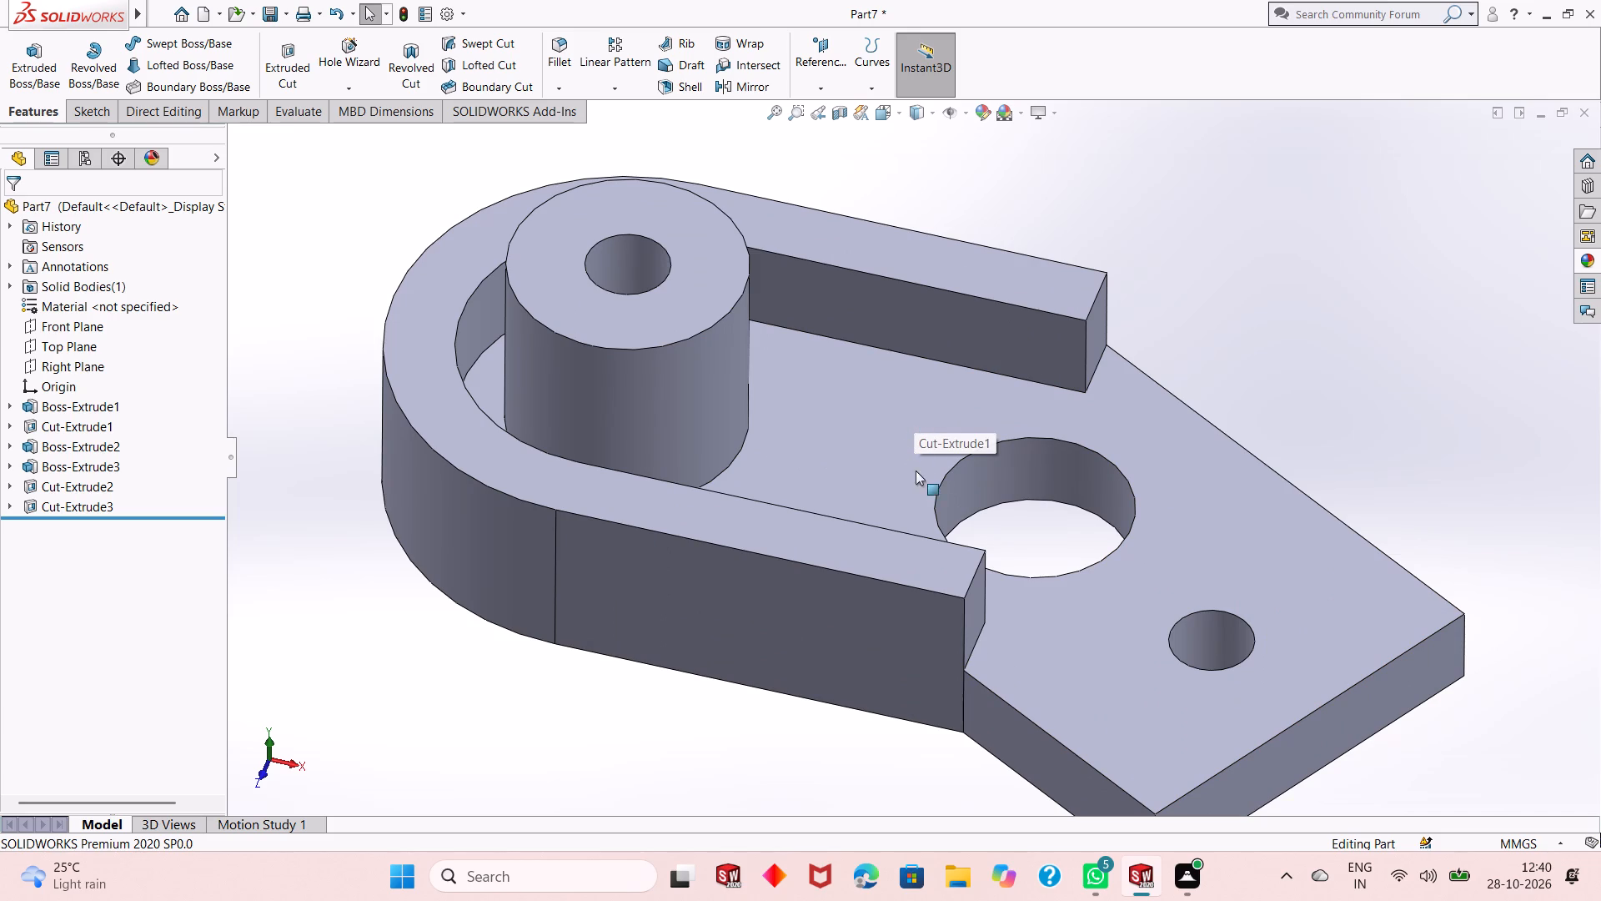
{"action": "scroll", "coordinate": [934, 486], "scroll_direction": "up", "scroll_amount": 2}
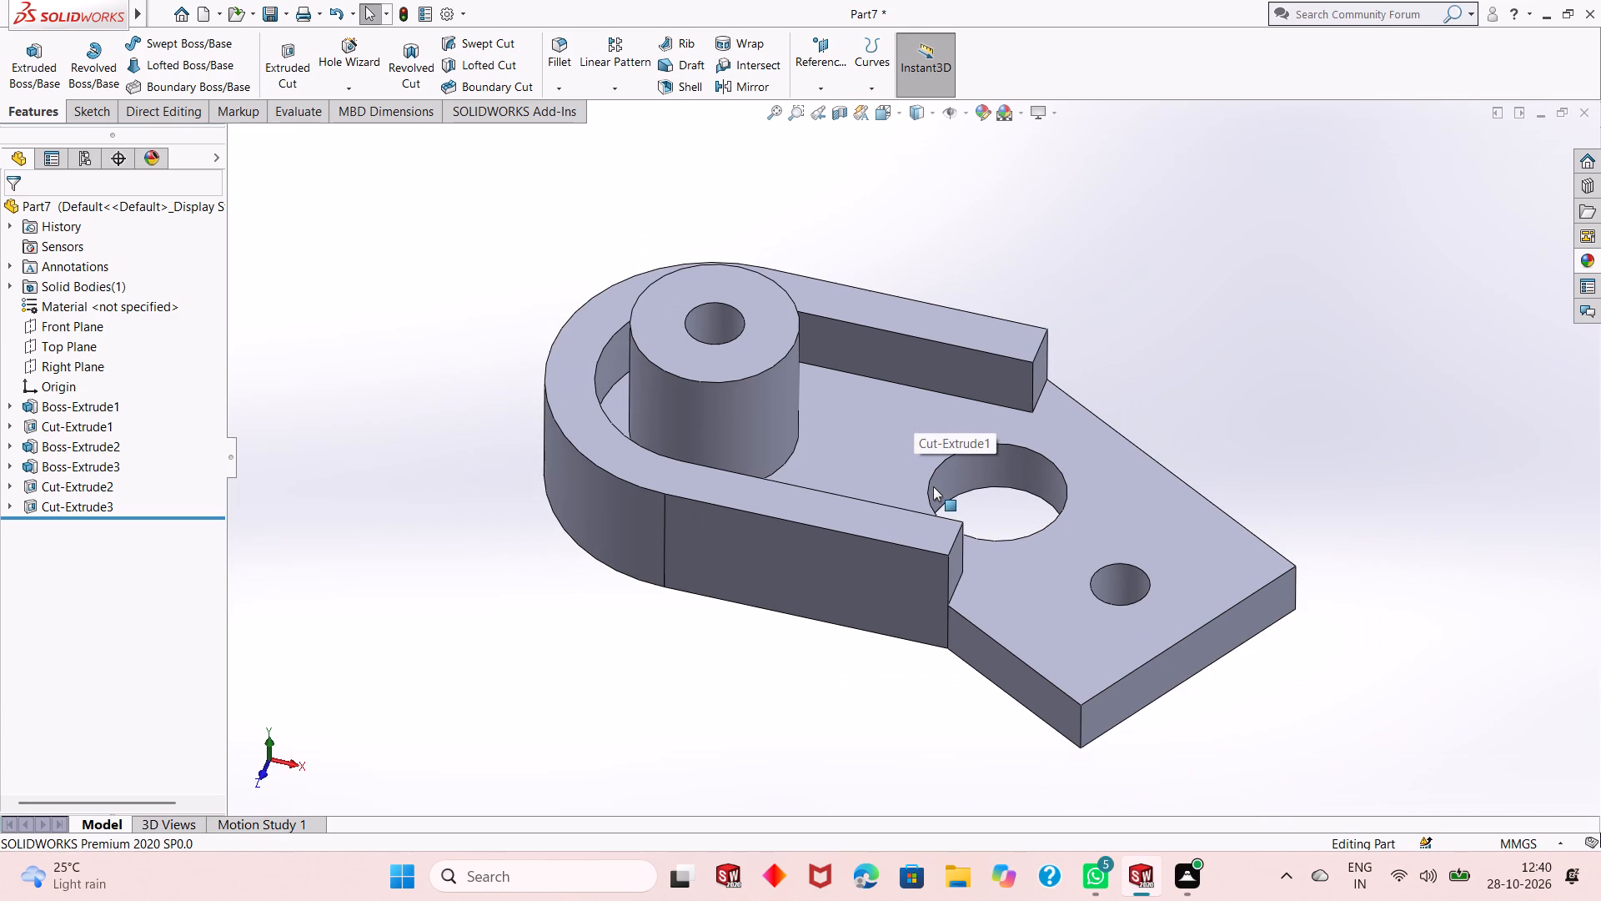
{"action": "scroll", "coordinate": [933, 486], "scroll_direction": "up", "scroll_amount": 1}
{"action": "left_click", "coordinate": [1006, 263]}
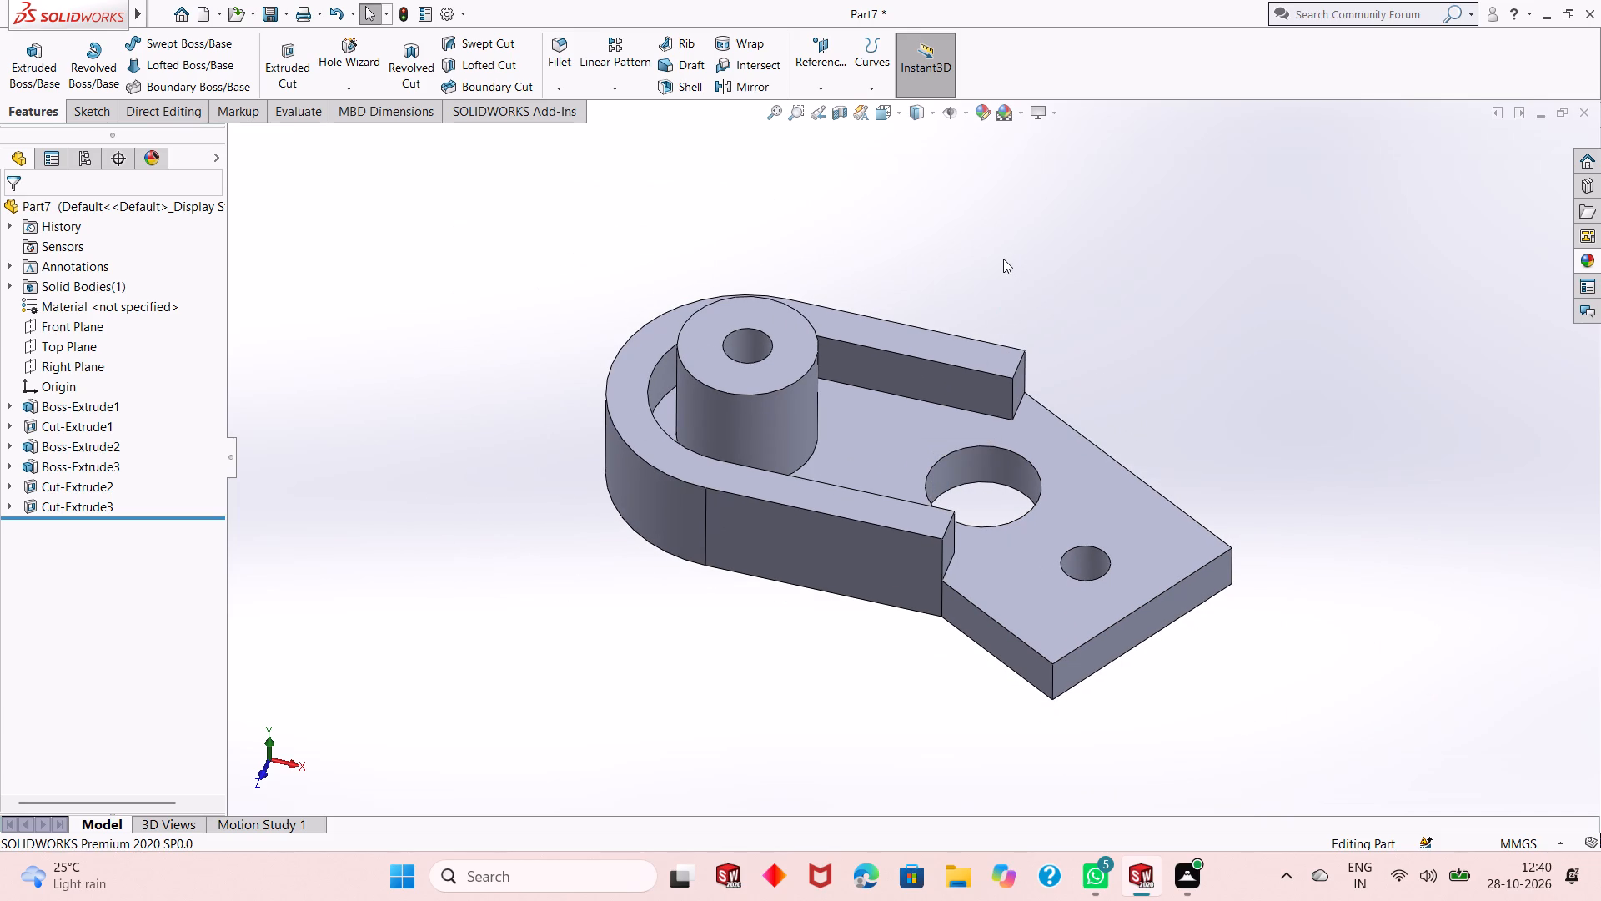
{"action": "left_click", "coordinate": [991, 116]}
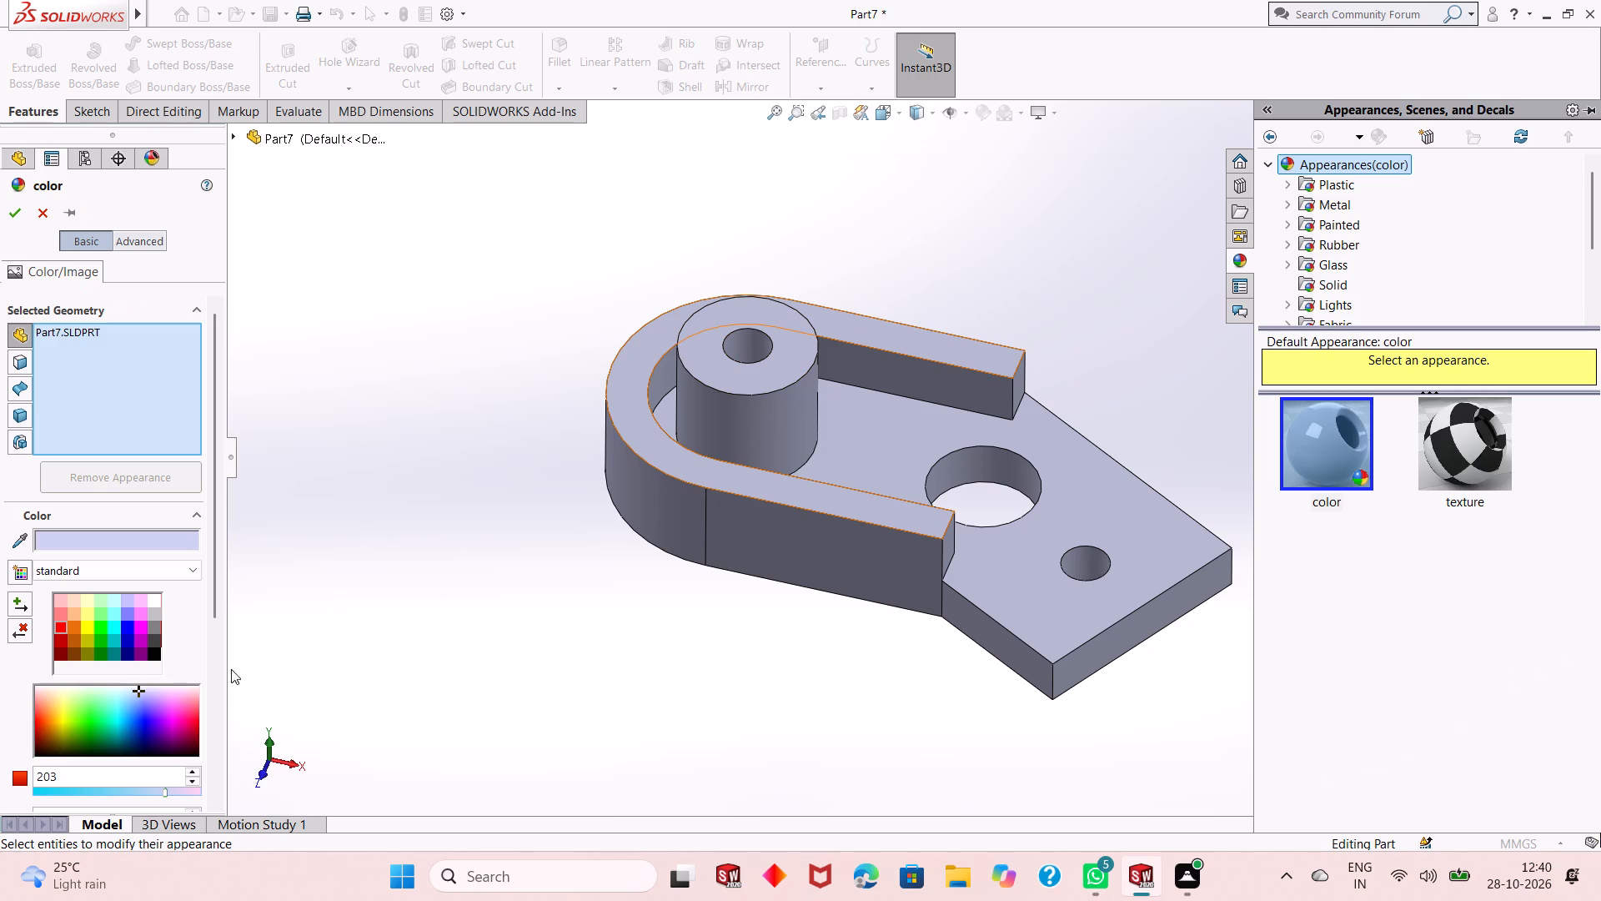
{"action": "left_click", "coordinate": [133, 725]}
{"action": "left_click", "coordinate": [132, 726]}
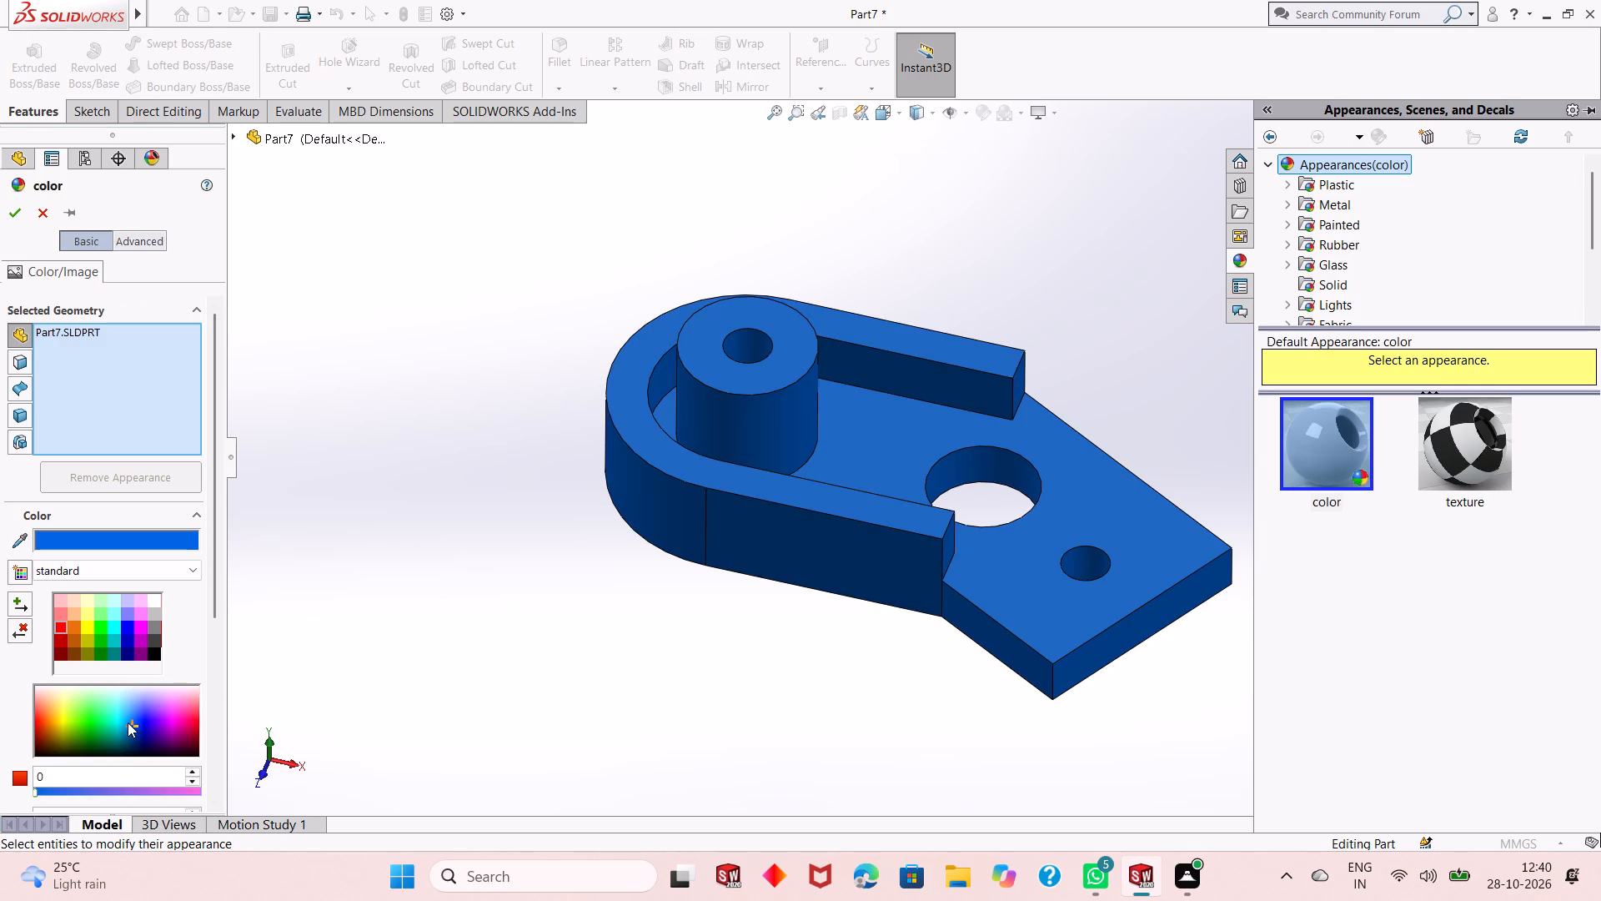
{"action": "left_click", "coordinate": [128, 722]}
{"action": "left_click", "coordinate": [123, 722]}
{"action": "left_click", "coordinate": [120, 728]}
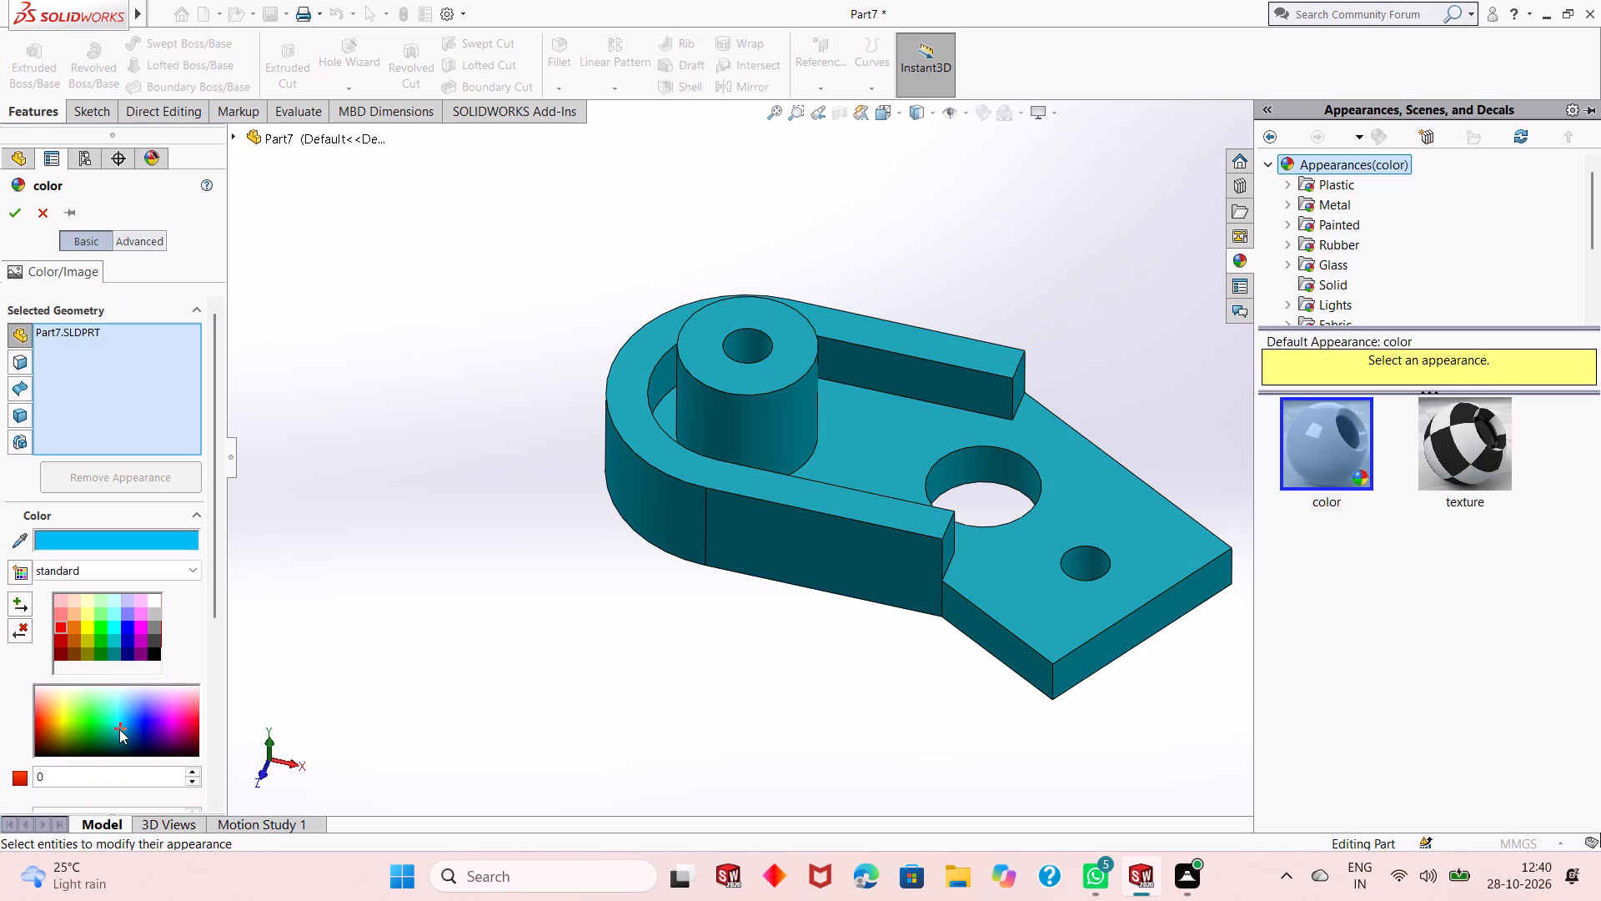
{"action": "left_click", "coordinate": [119, 729]}
{"action": "left_click", "coordinate": [118, 729]}
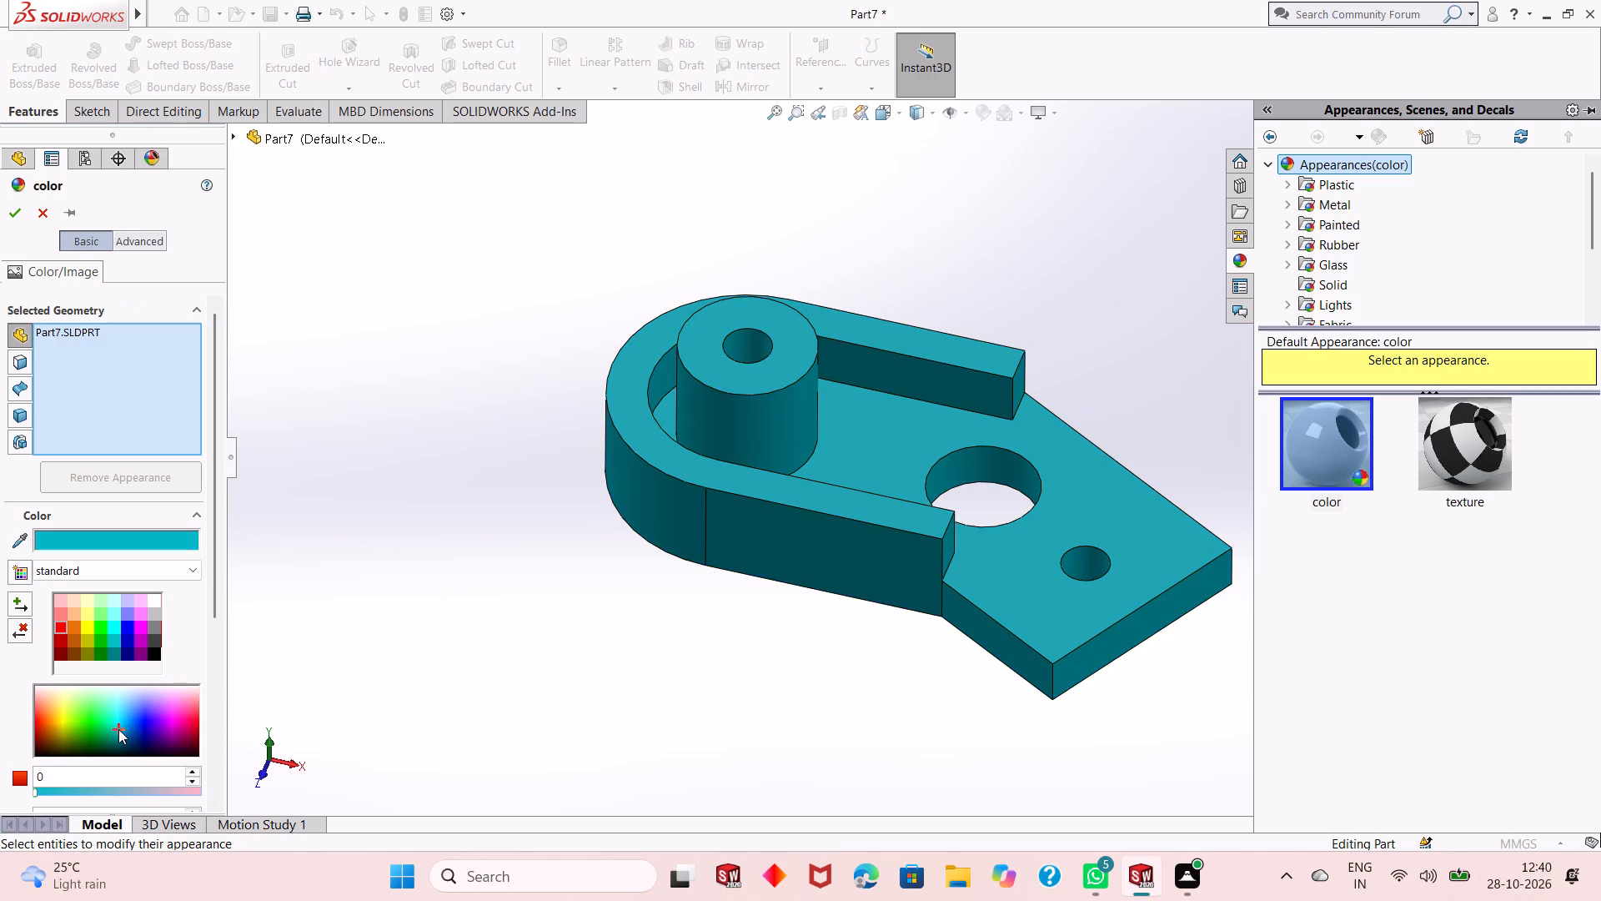
{"action": "left_click", "coordinate": [118, 733]}
{"action": "left_click", "coordinate": [113, 736]}
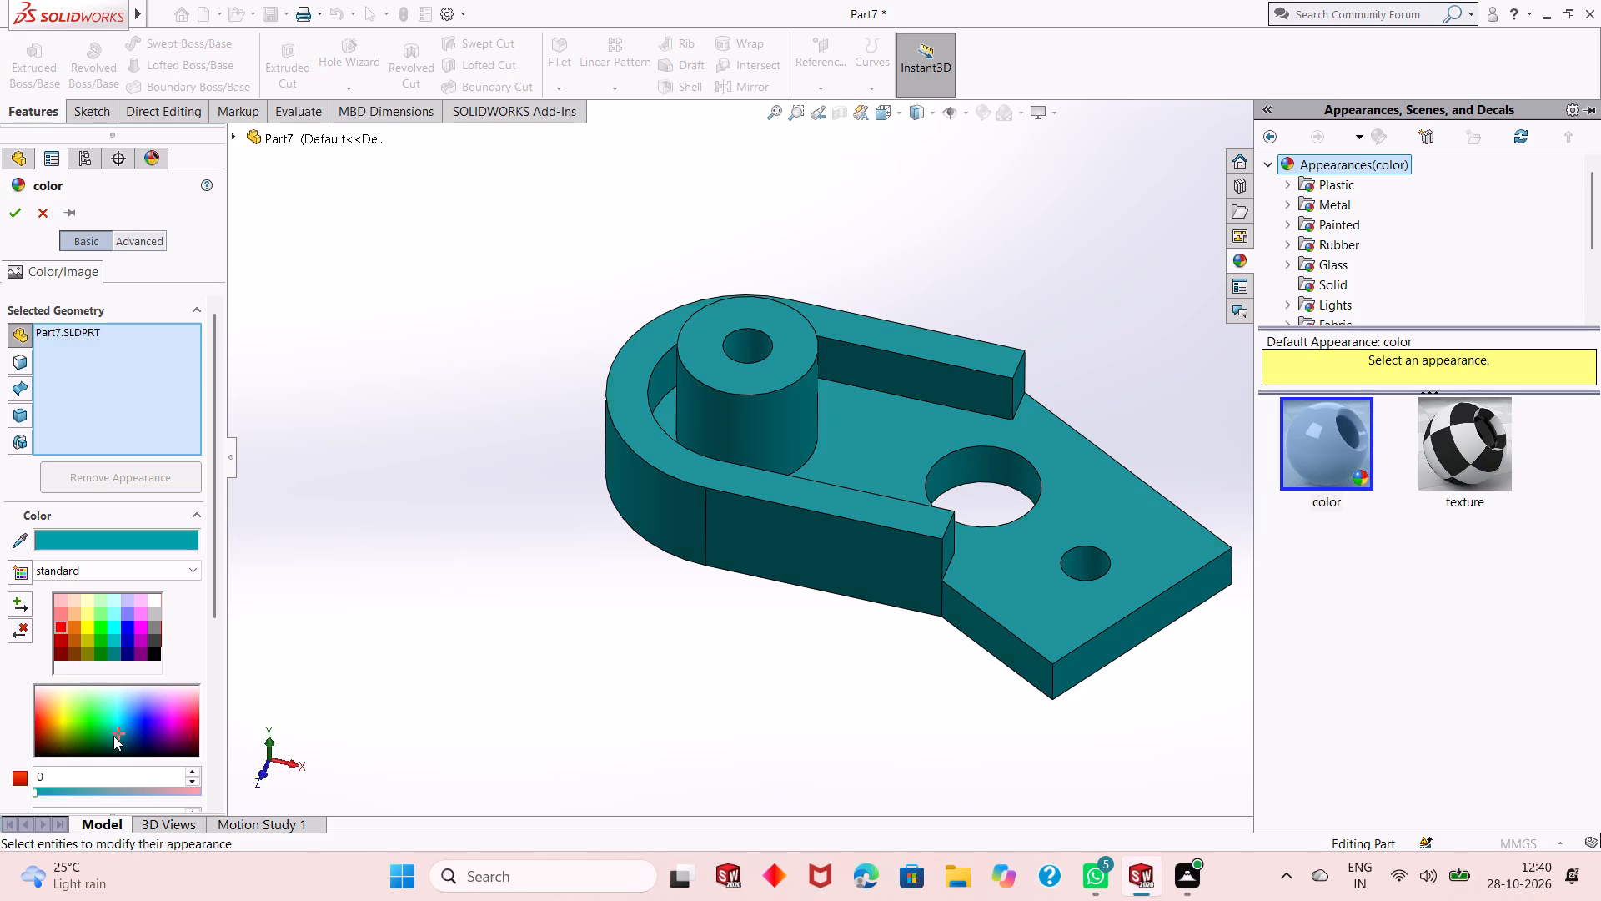
{"action": "left_click", "coordinate": [121, 727]}
{"action": "left_click", "coordinate": [118, 730]}
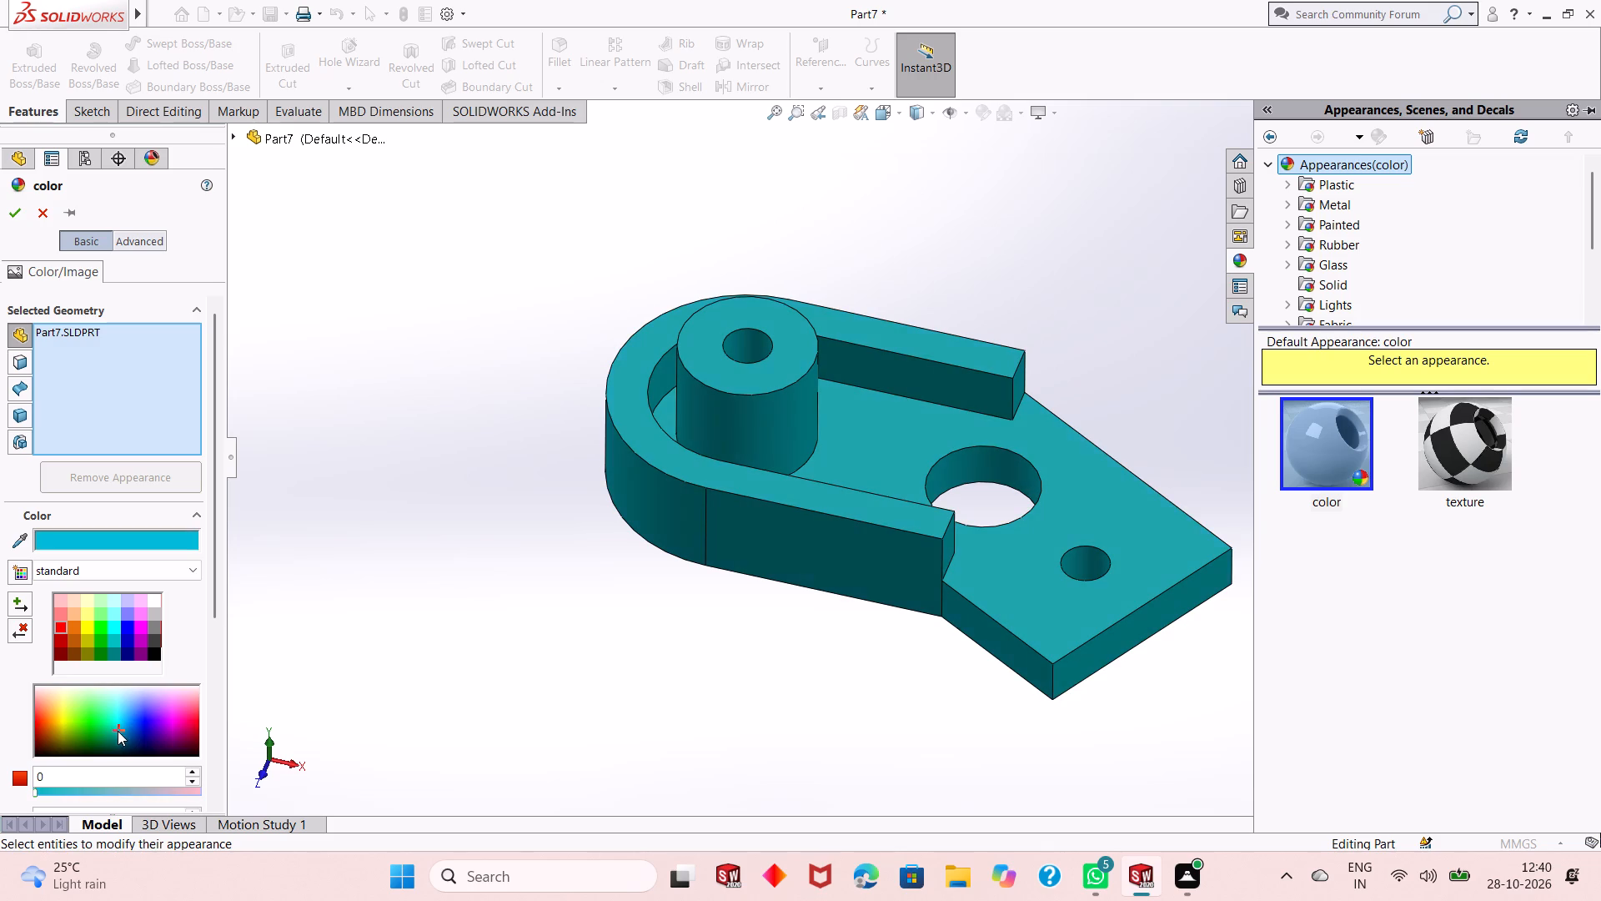
{"action": "left_click", "coordinate": [118, 737]}
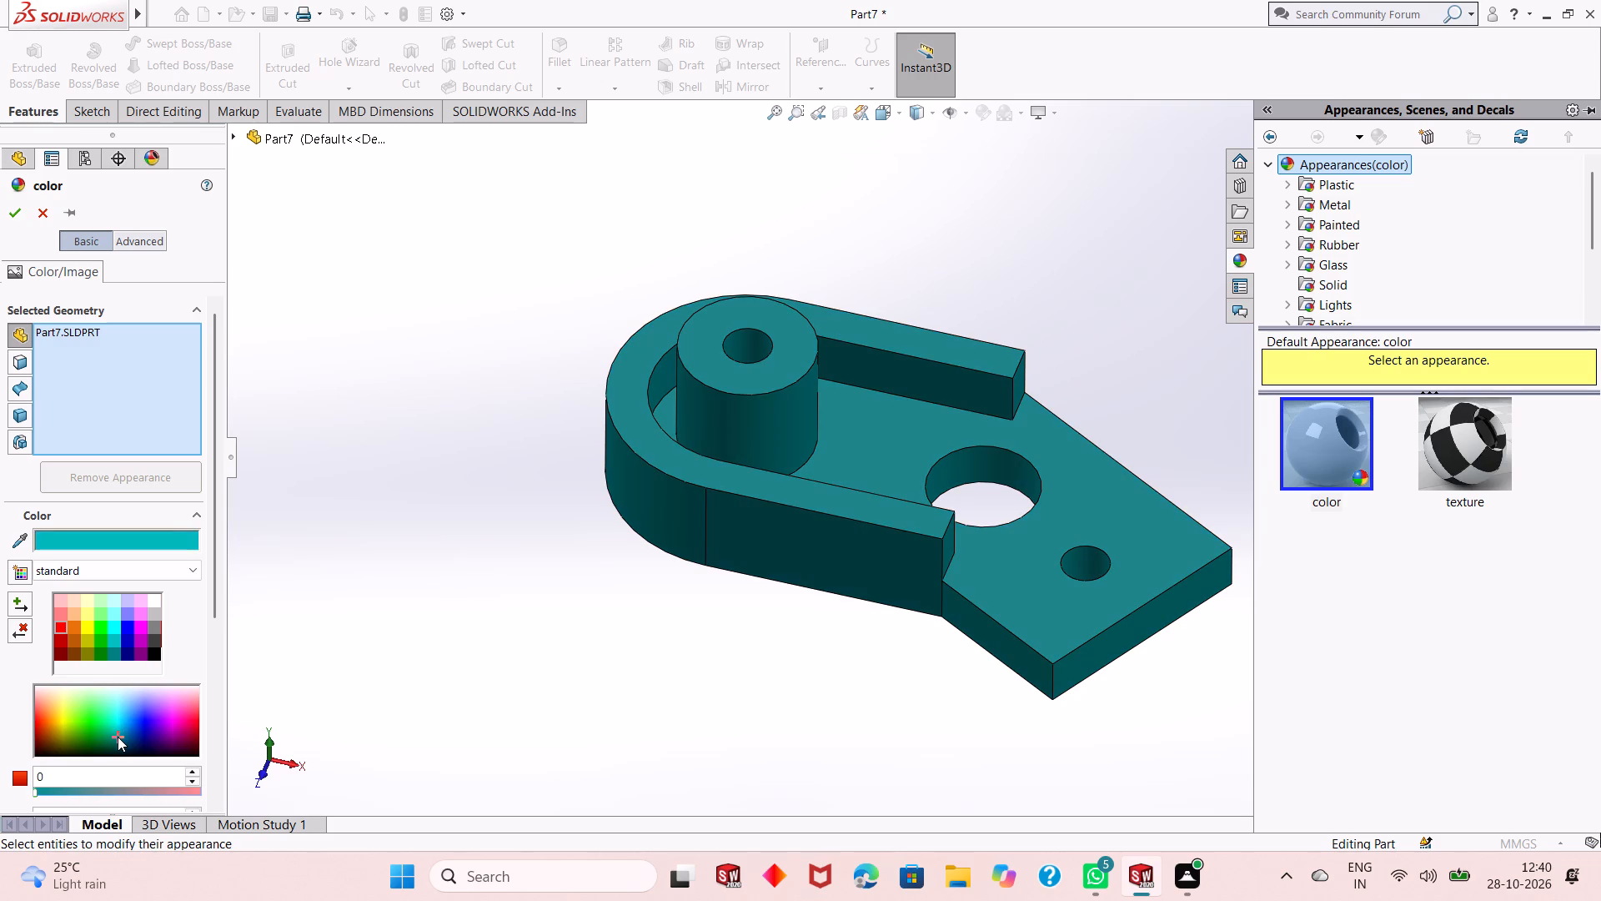
{"action": "left_click", "coordinate": [121, 737]}
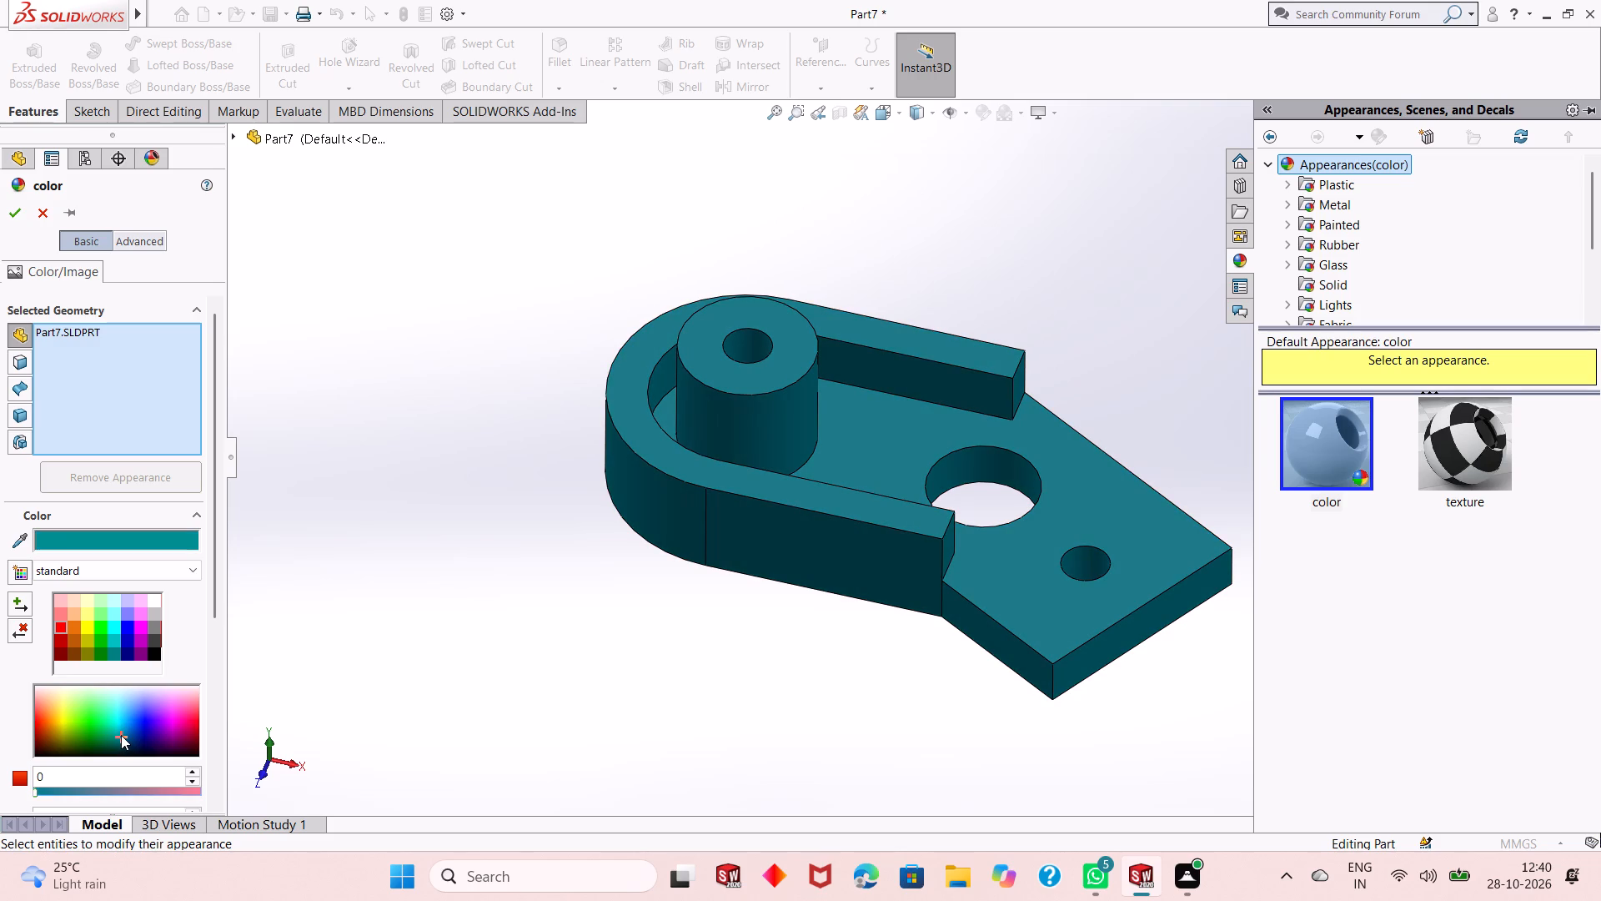
{"action": "left_click", "coordinate": [8, 211]}
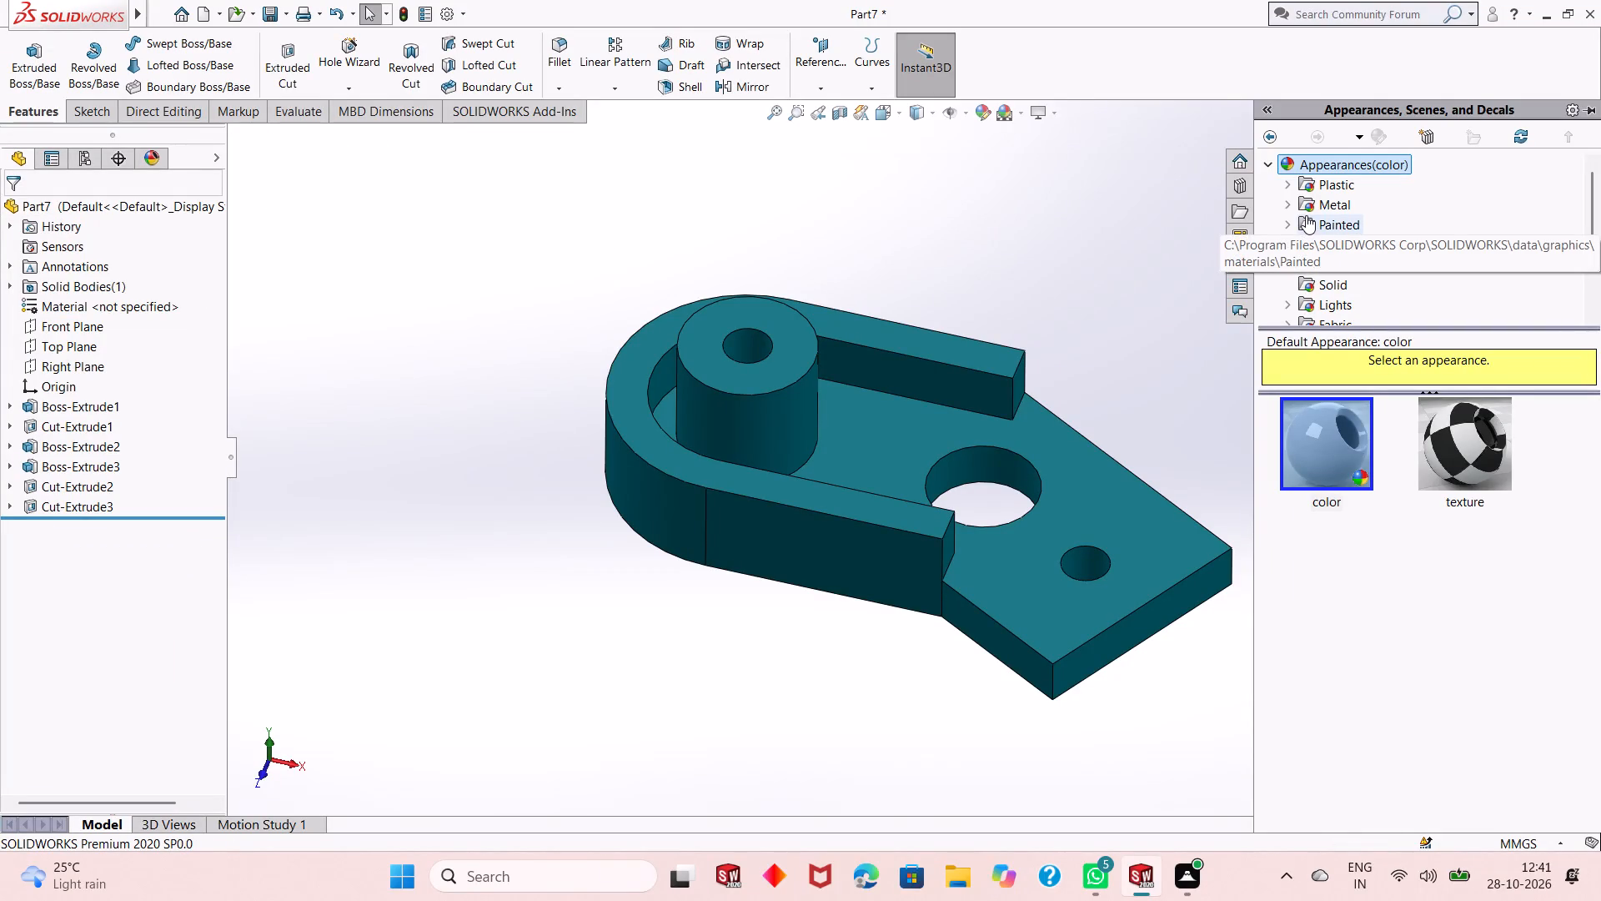
Apply the polished aluminum metal appearance to the cut feature containing the 28 mm and 12 mm holes.
{"action": "left_click", "coordinate": [1320, 200]}
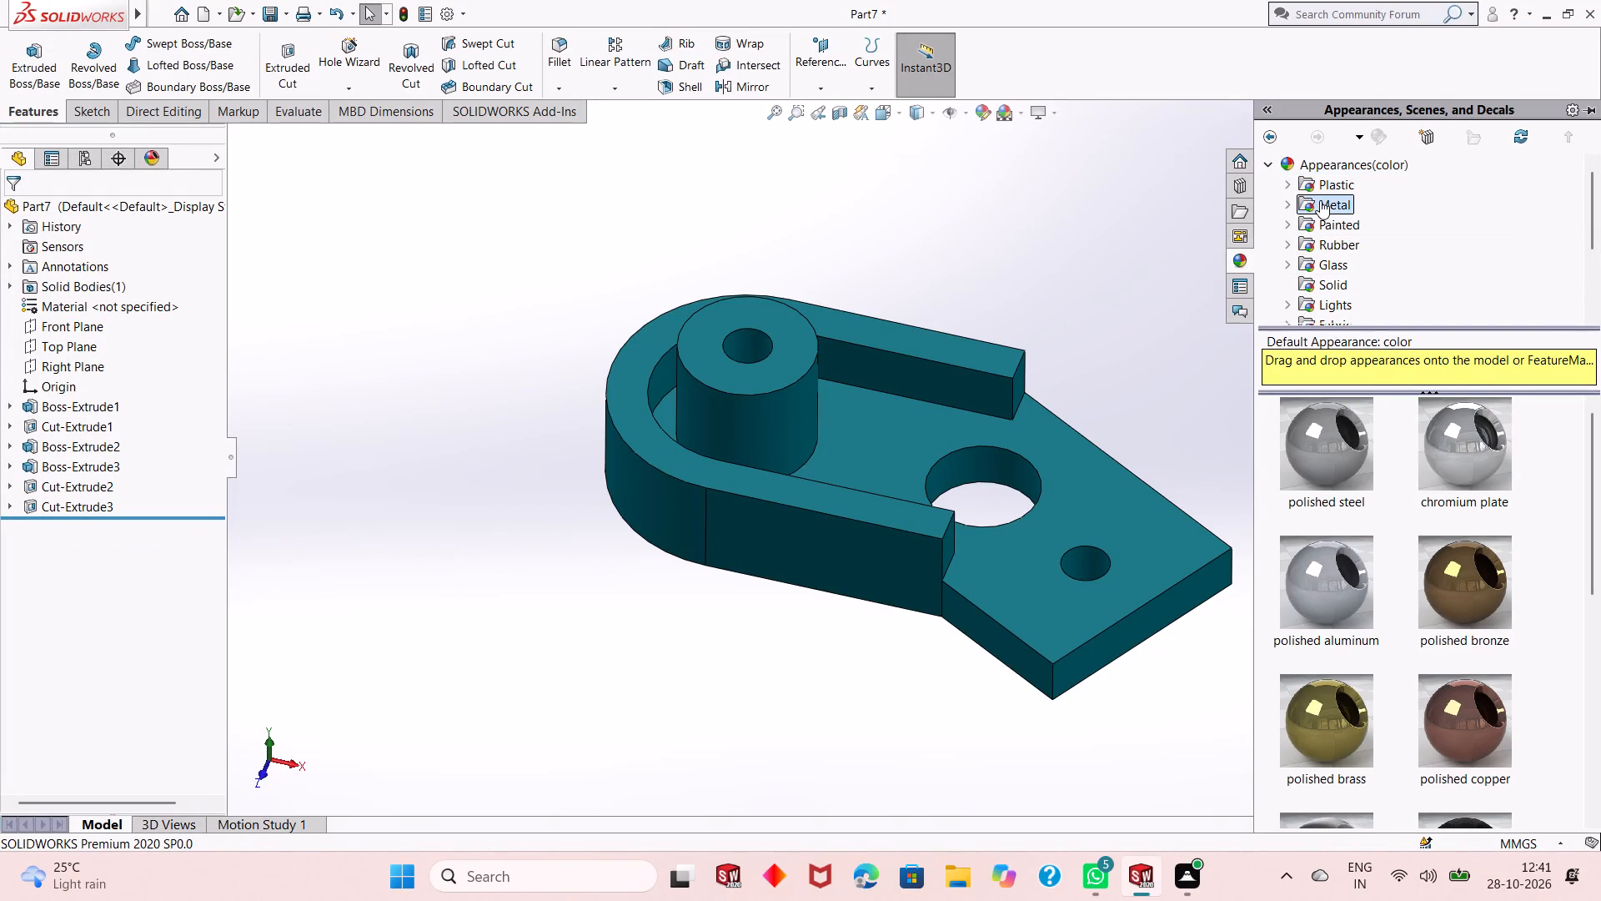
{"action": "left_click_drag", "start_coordinate": [1319, 570], "coordinate": [1055, 482]}
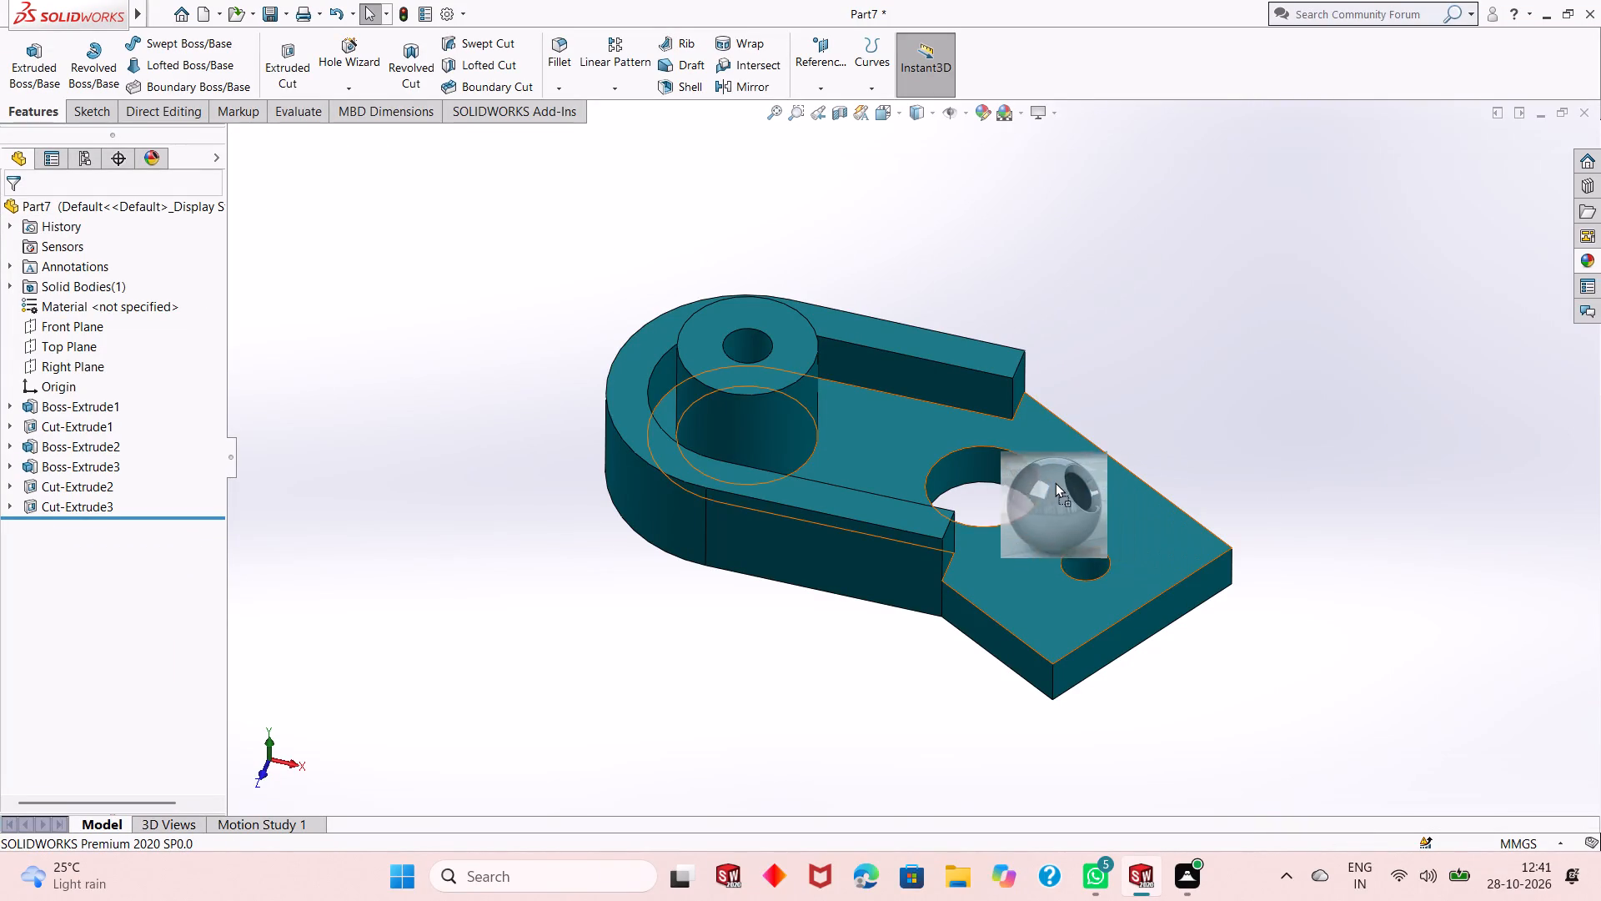
{"action": "left_click_drag", "start_coordinate": [1055, 482], "coordinate": [999, 458]}
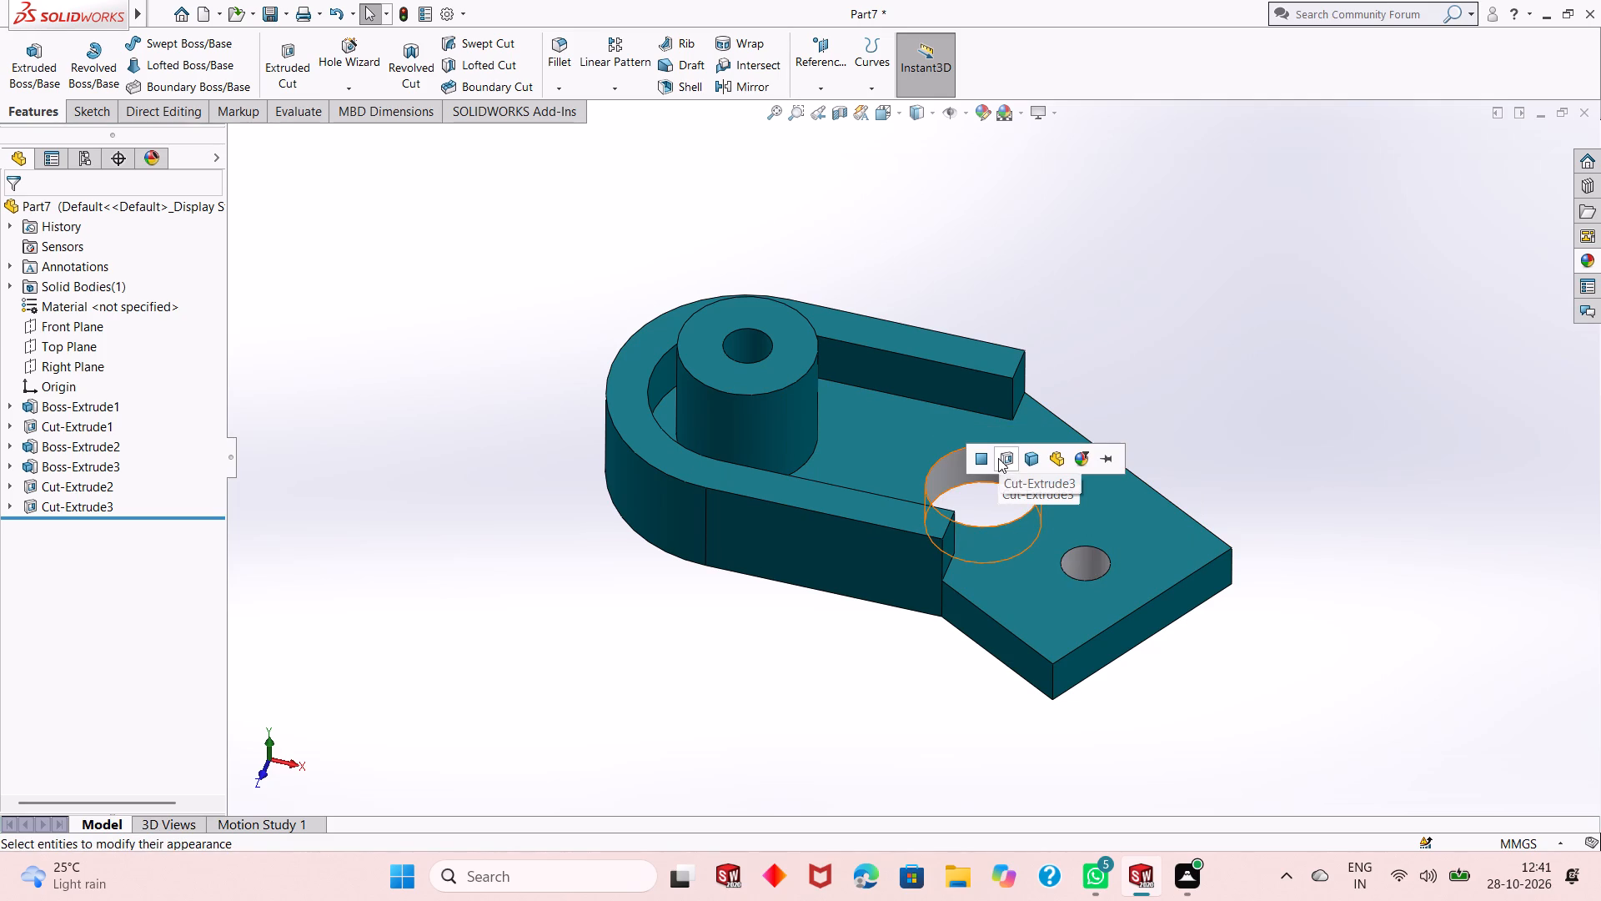
{"action": "left_click", "coordinate": [998, 459]}
{"action": "left_click", "coordinate": [998, 459]}
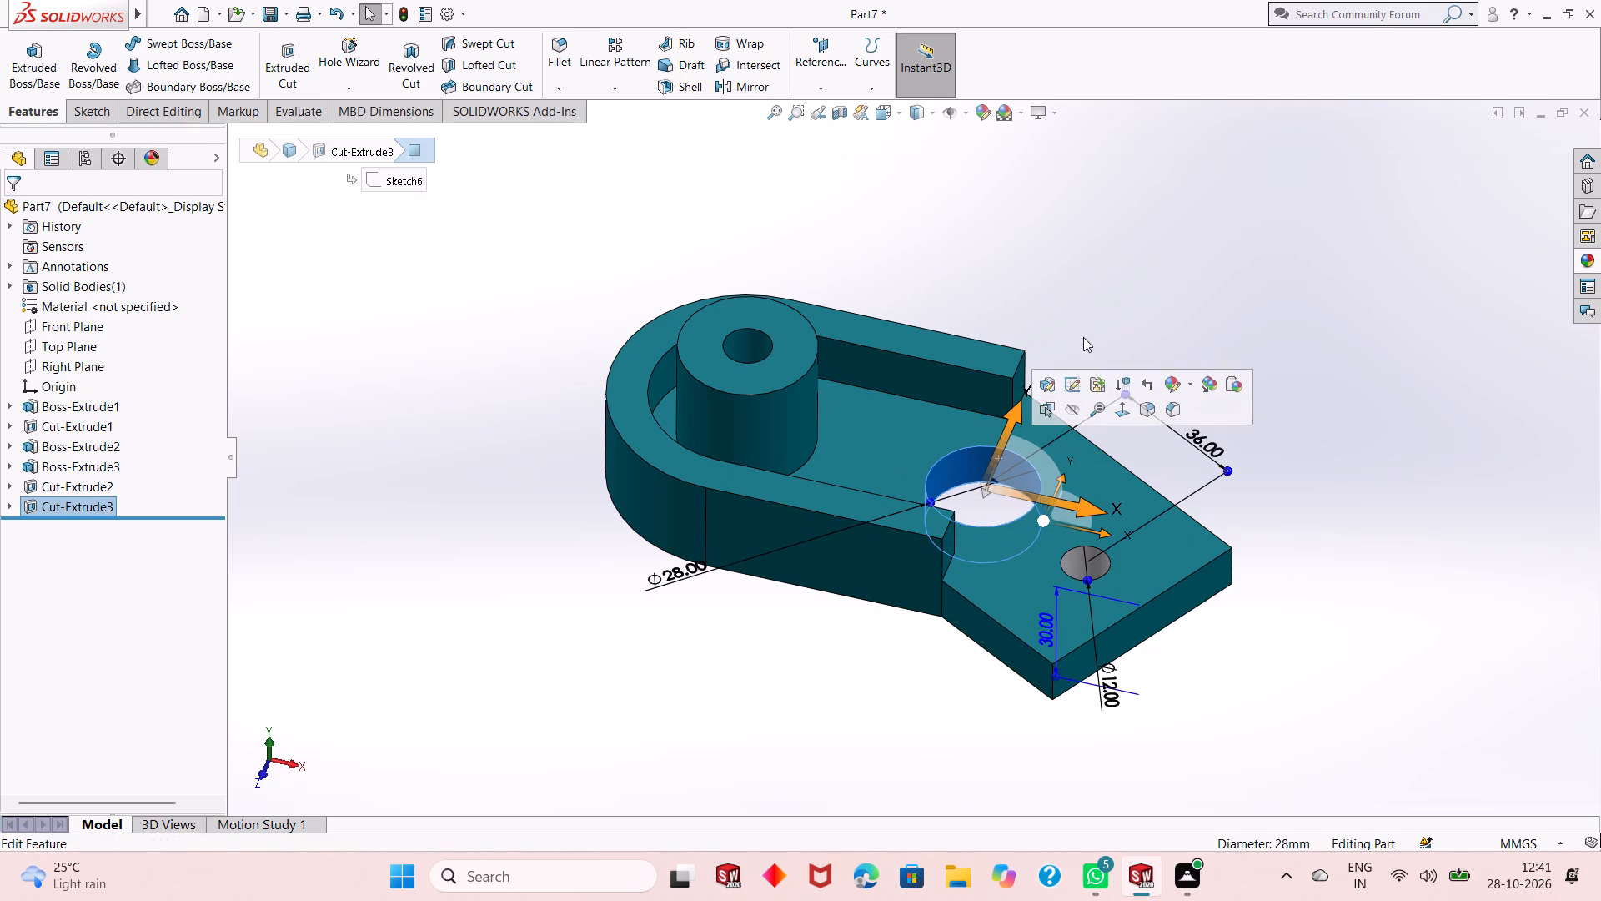
{"action": "key", "text": "Escape"}
{"action": "key", "text": "Escape"}
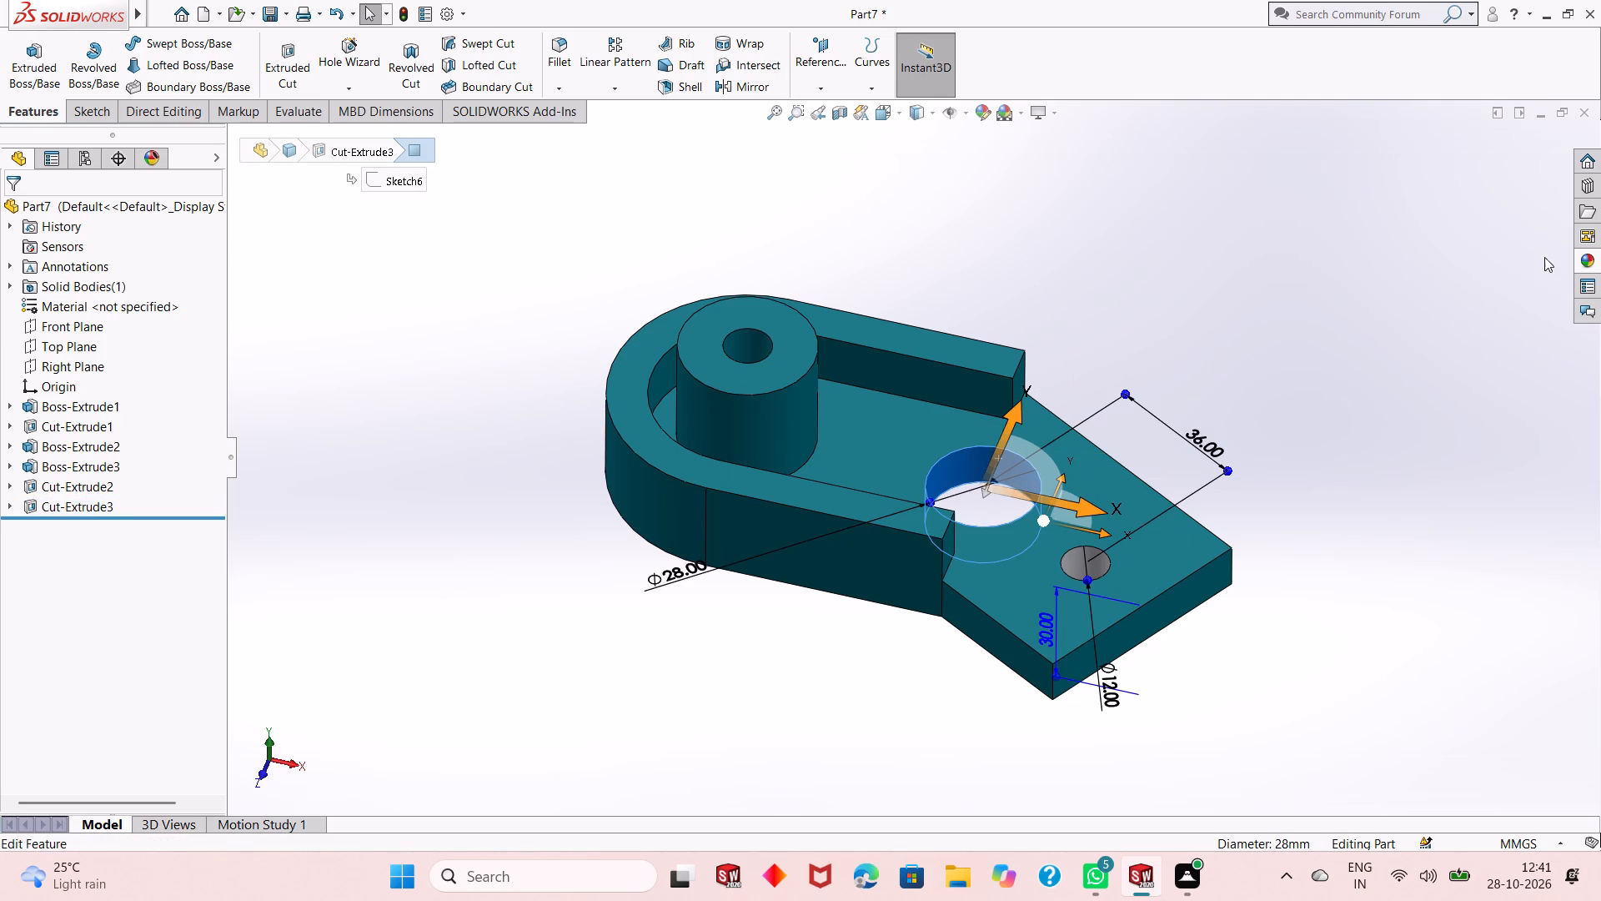
Apply the polished aluminum appearance to the bore through the cylindrical boss.
{"action": "left_click", "coordinate": [1588, 261]}
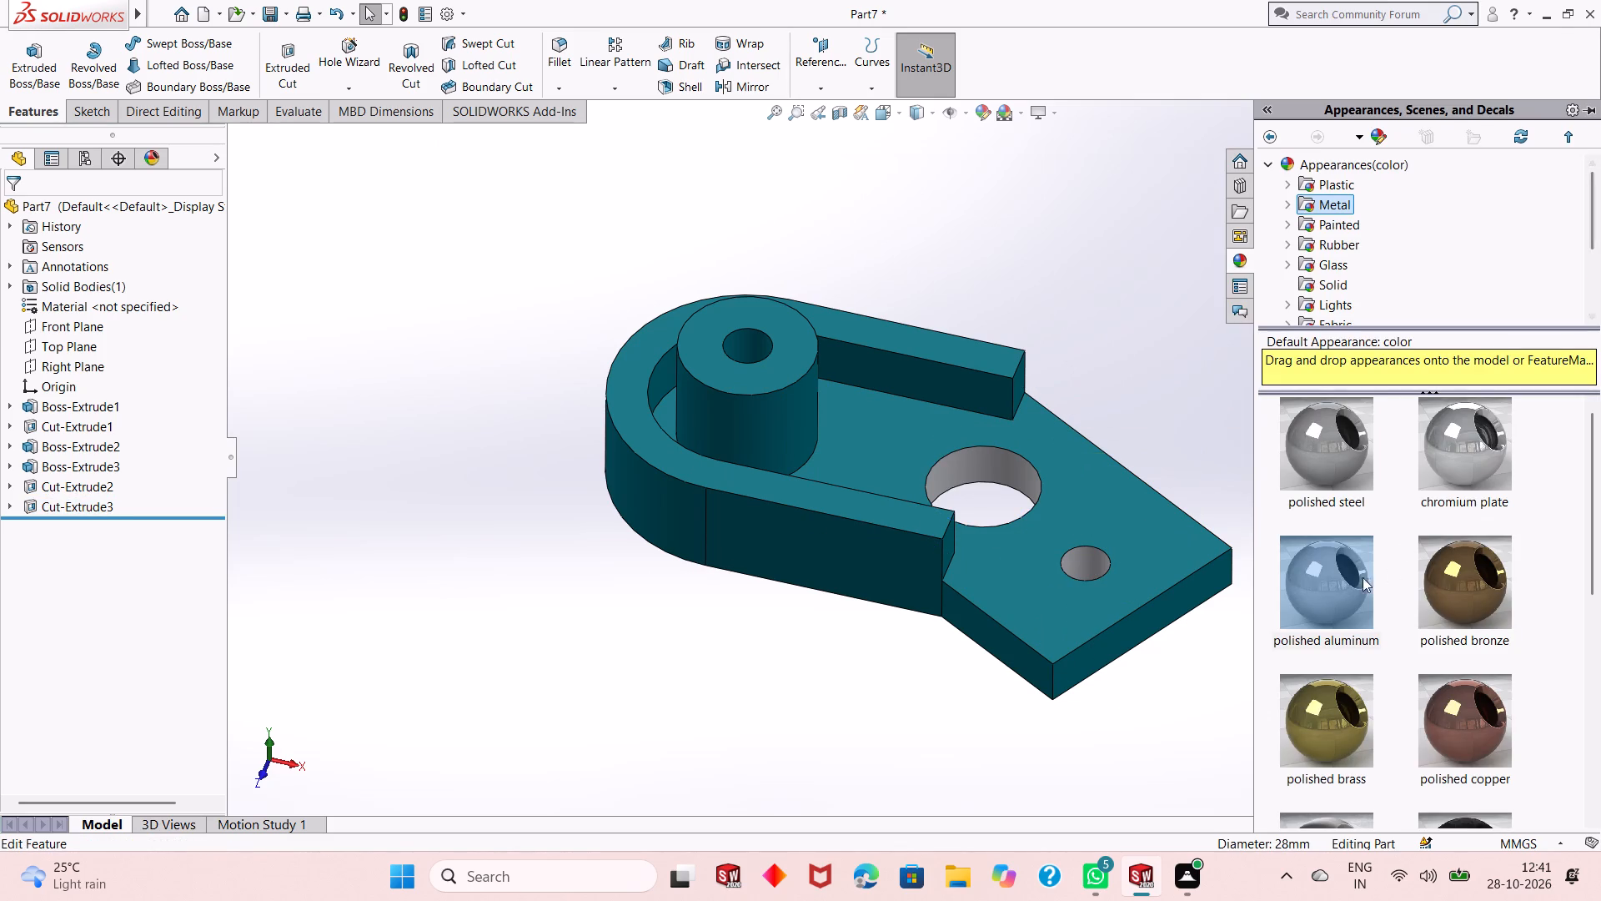
{"action": "left_click_drag", "start_coordinate": [1332, 573], "coordinate": [856, 406]}
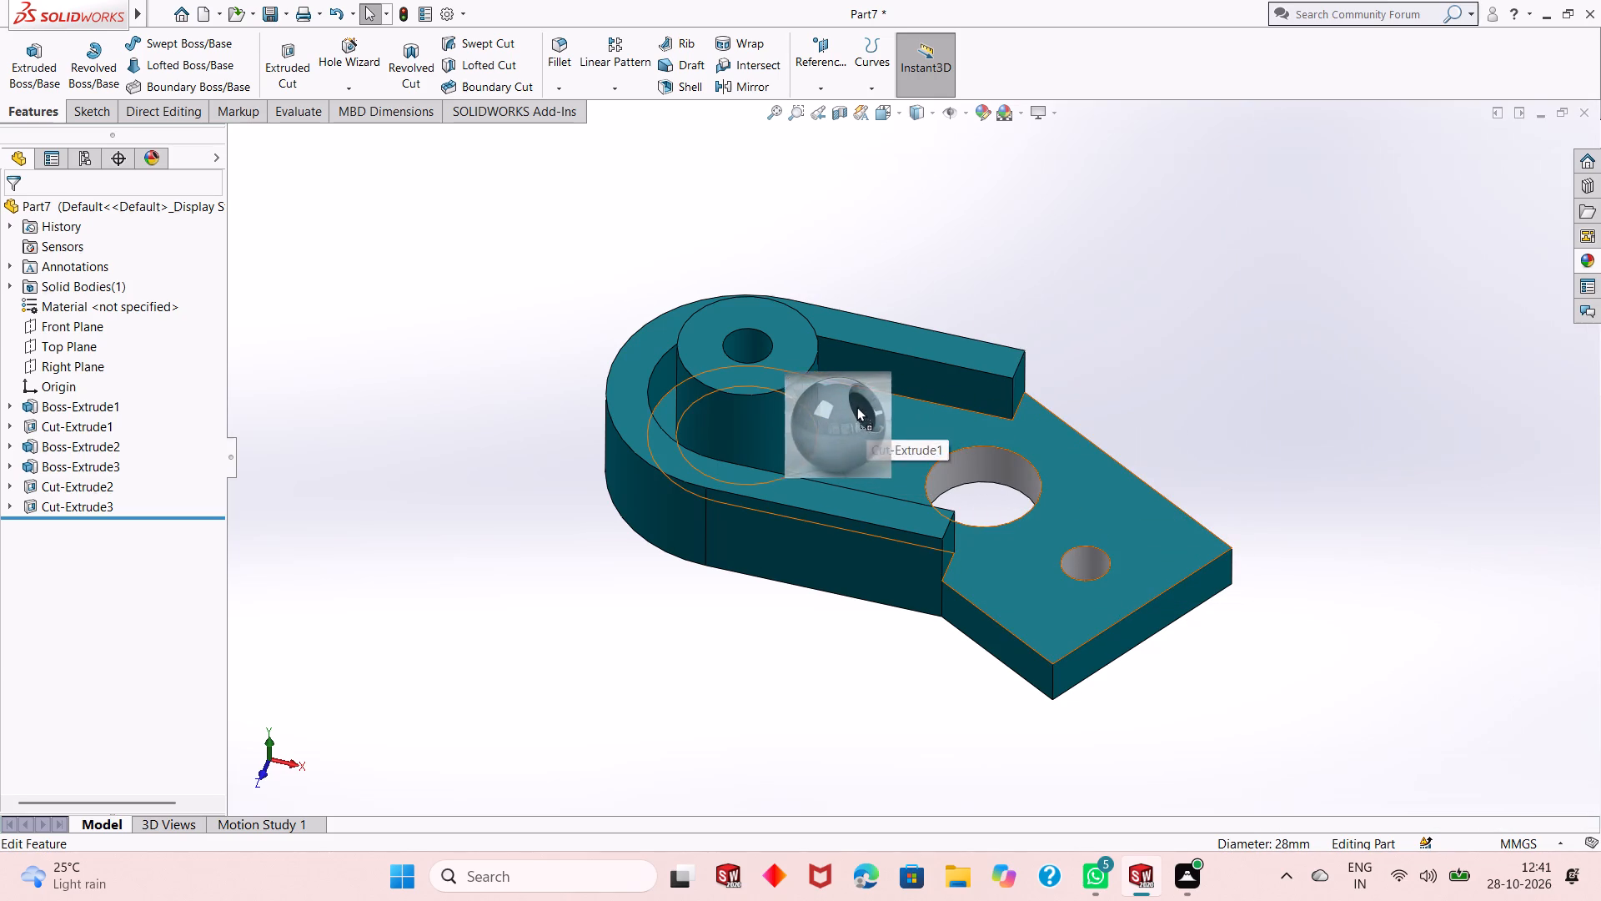
{"action": "left_click_drag", "start_coordinate": [856, 406], "coordinate": [756, 340]}
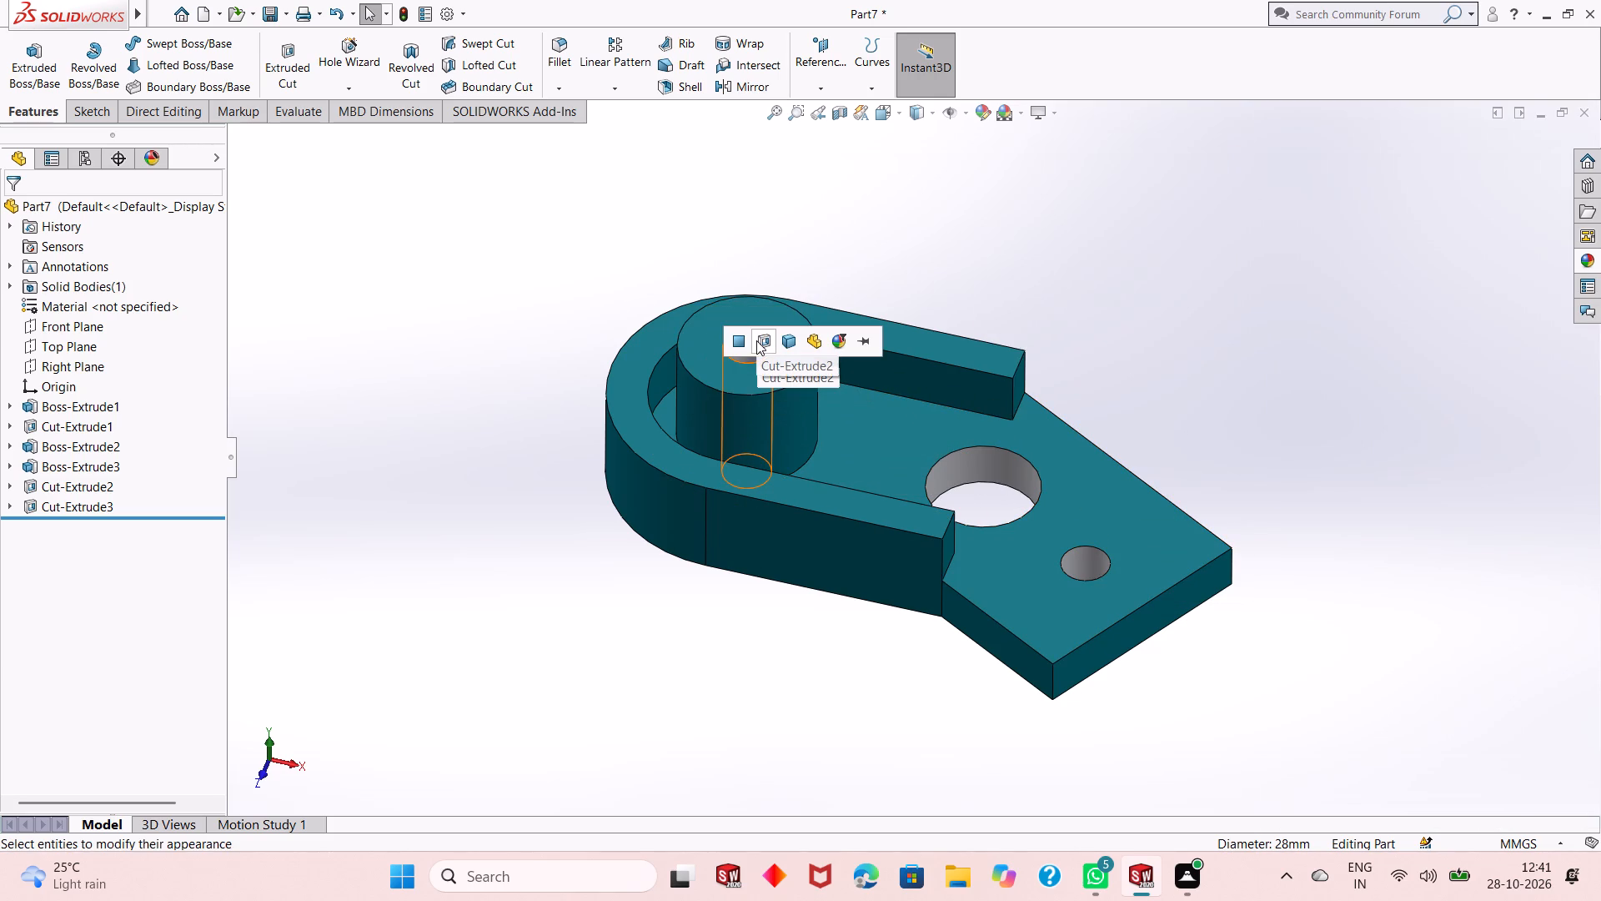
{"action": "left_click", "coordinate": [732, 342]}
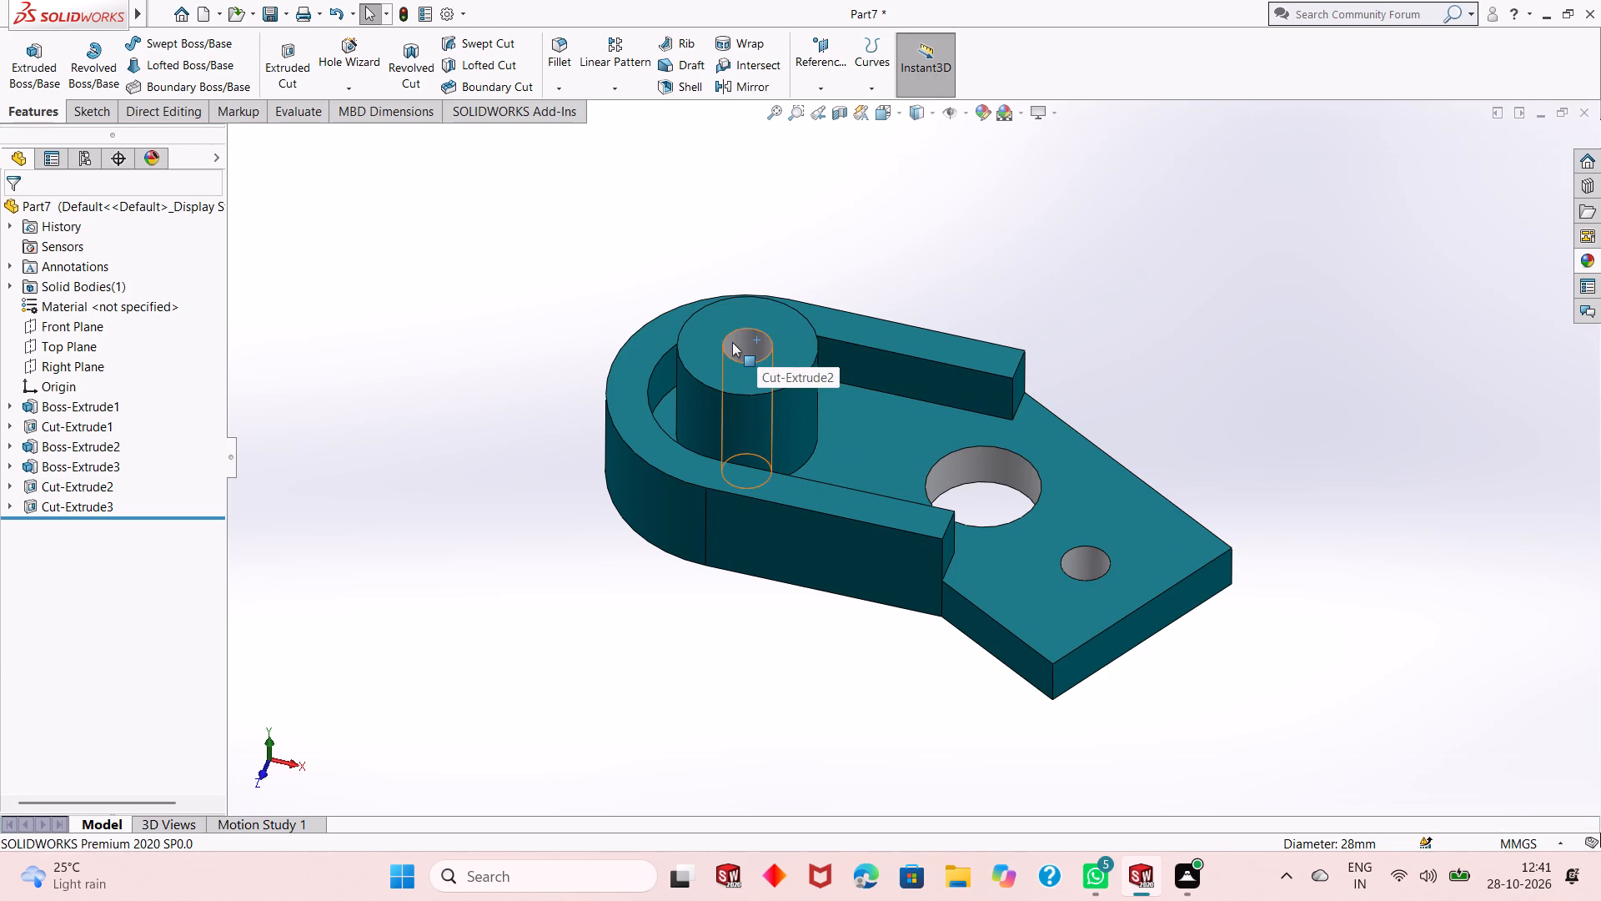
{"action": "key", "text": "Escape"}
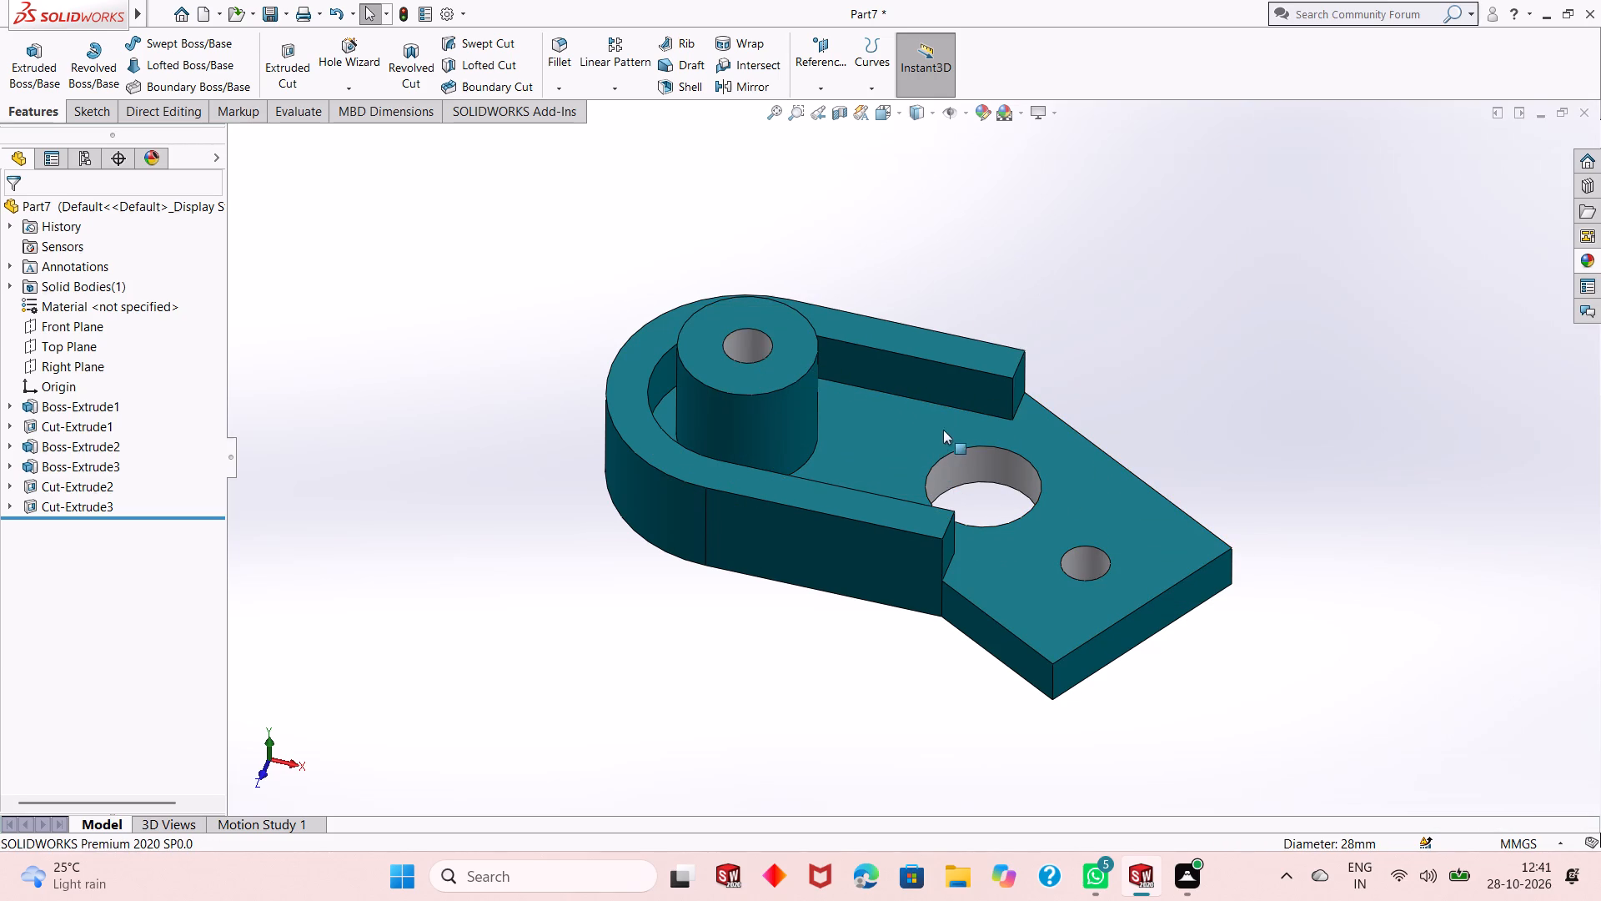
{"action": "key", "text": "Escape"}
{"action": "key", "text": "Escape"}
Save the part as "Angled lug plate" in the Dp SolidWorks folder.
{"action": "key", "text": "ctrl+s"}
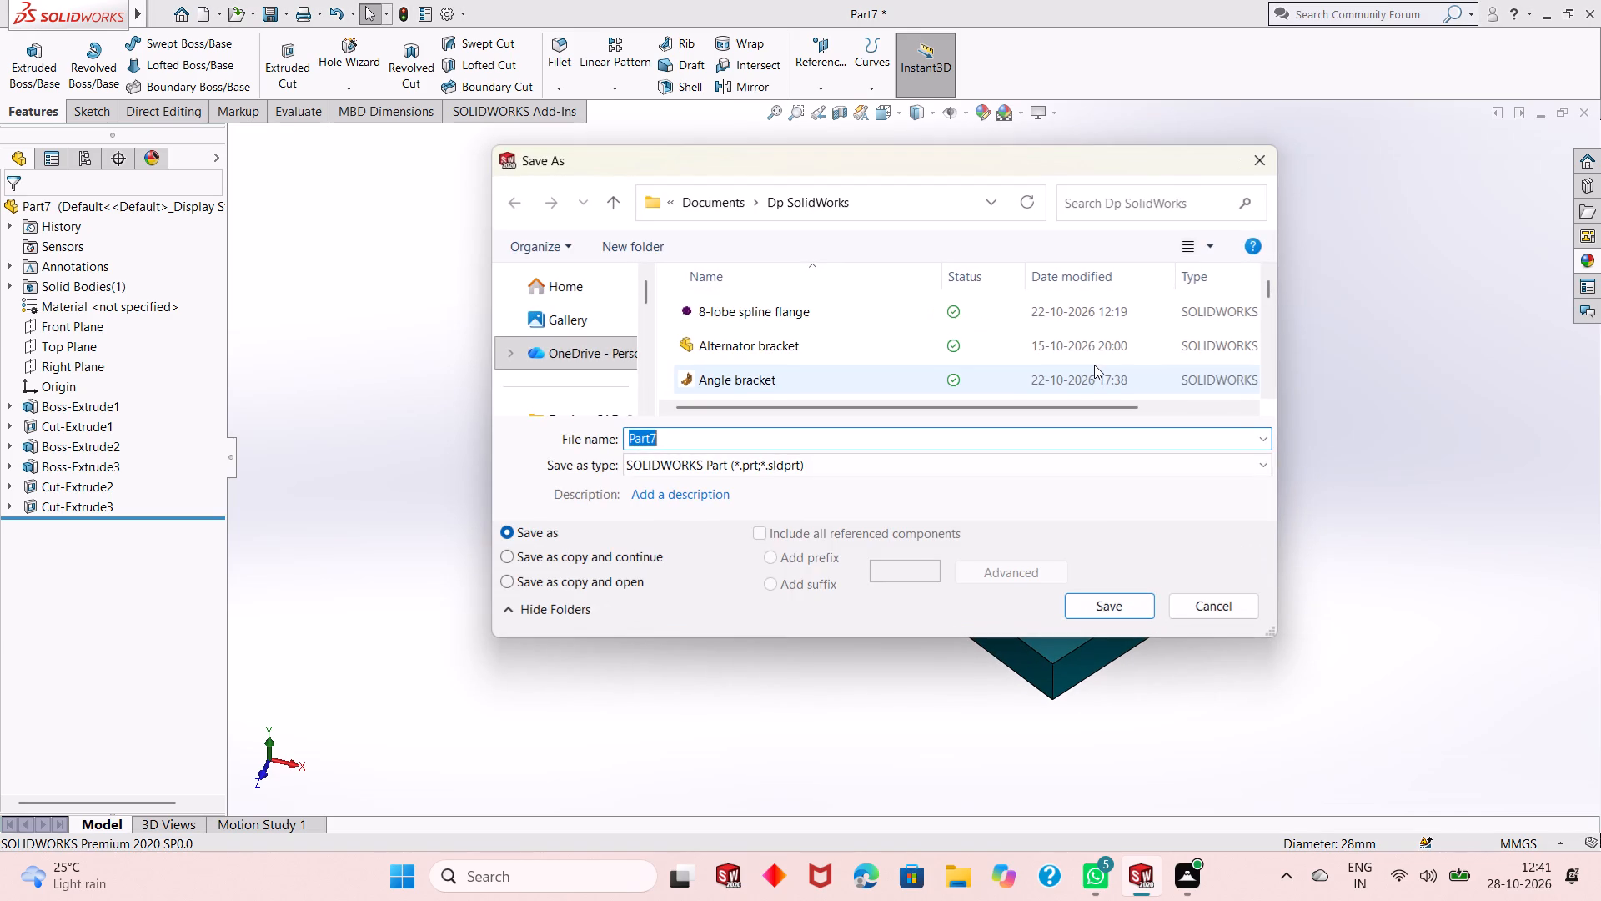
{"action": "type", "text": "Angled"}
{"action": "key", "text": "space"}
{"action": "type", "text": "lug"}
{"action": "key", "text": "space"}
{"action": "key", "text": "bracketleft"}
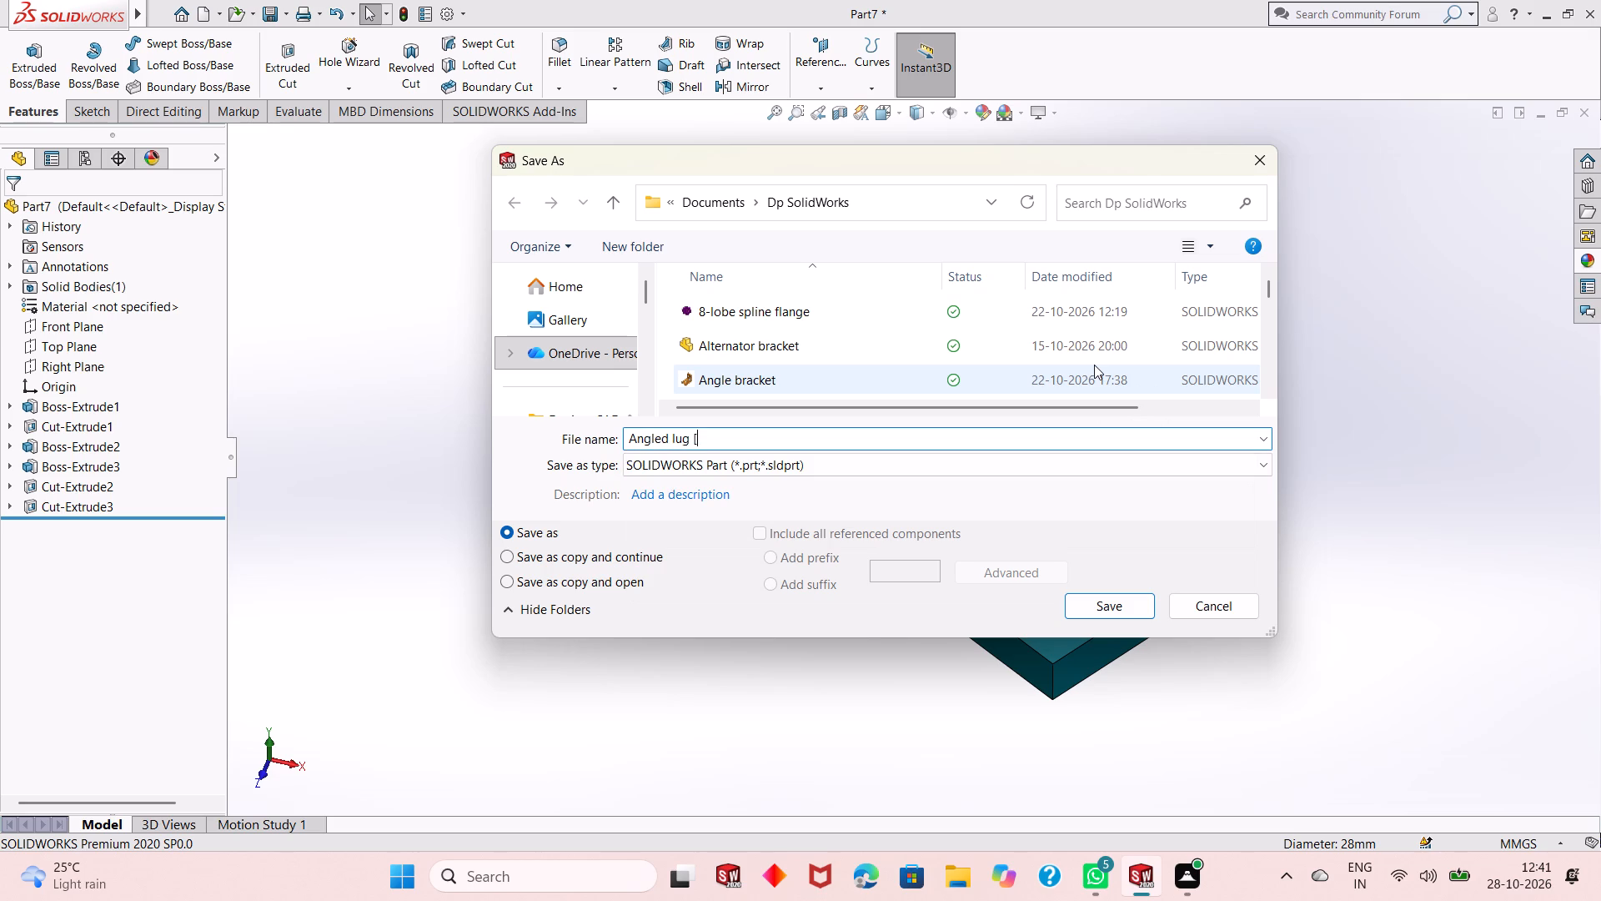
{"action": "key", "text": "BackSpace"}
{"action": "type", "text": "plate"}
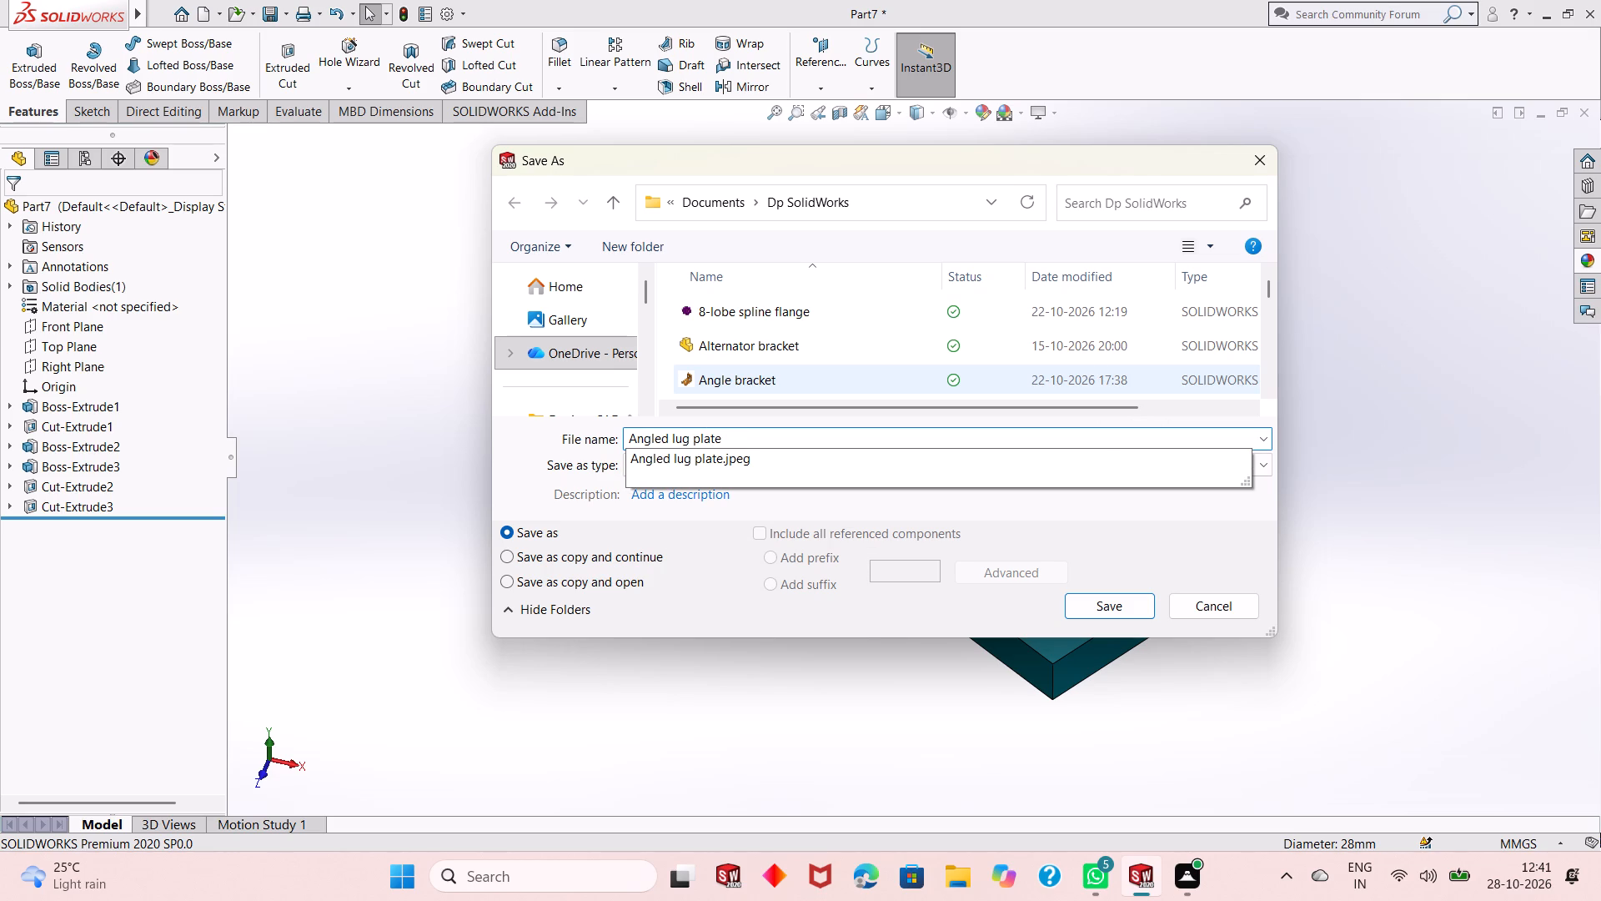
{"action": "key", "text": "Return"}
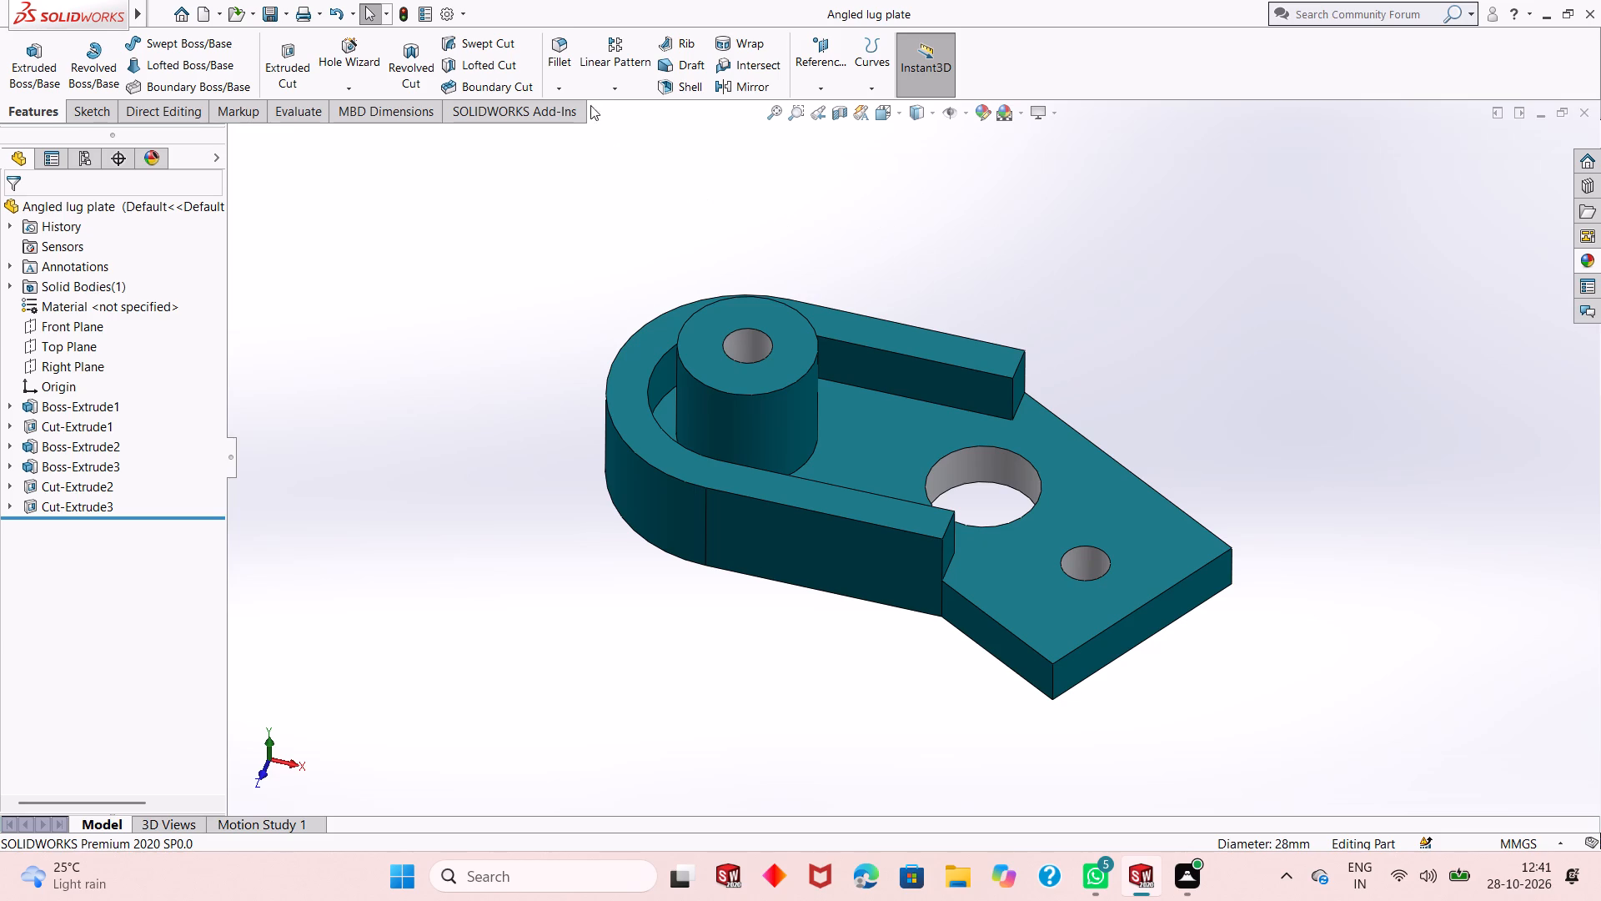
Save a PDF copy of the part as "Angled lug plate" in the same folder.
{"action": "left_click", "coordinate": [282, 19]}
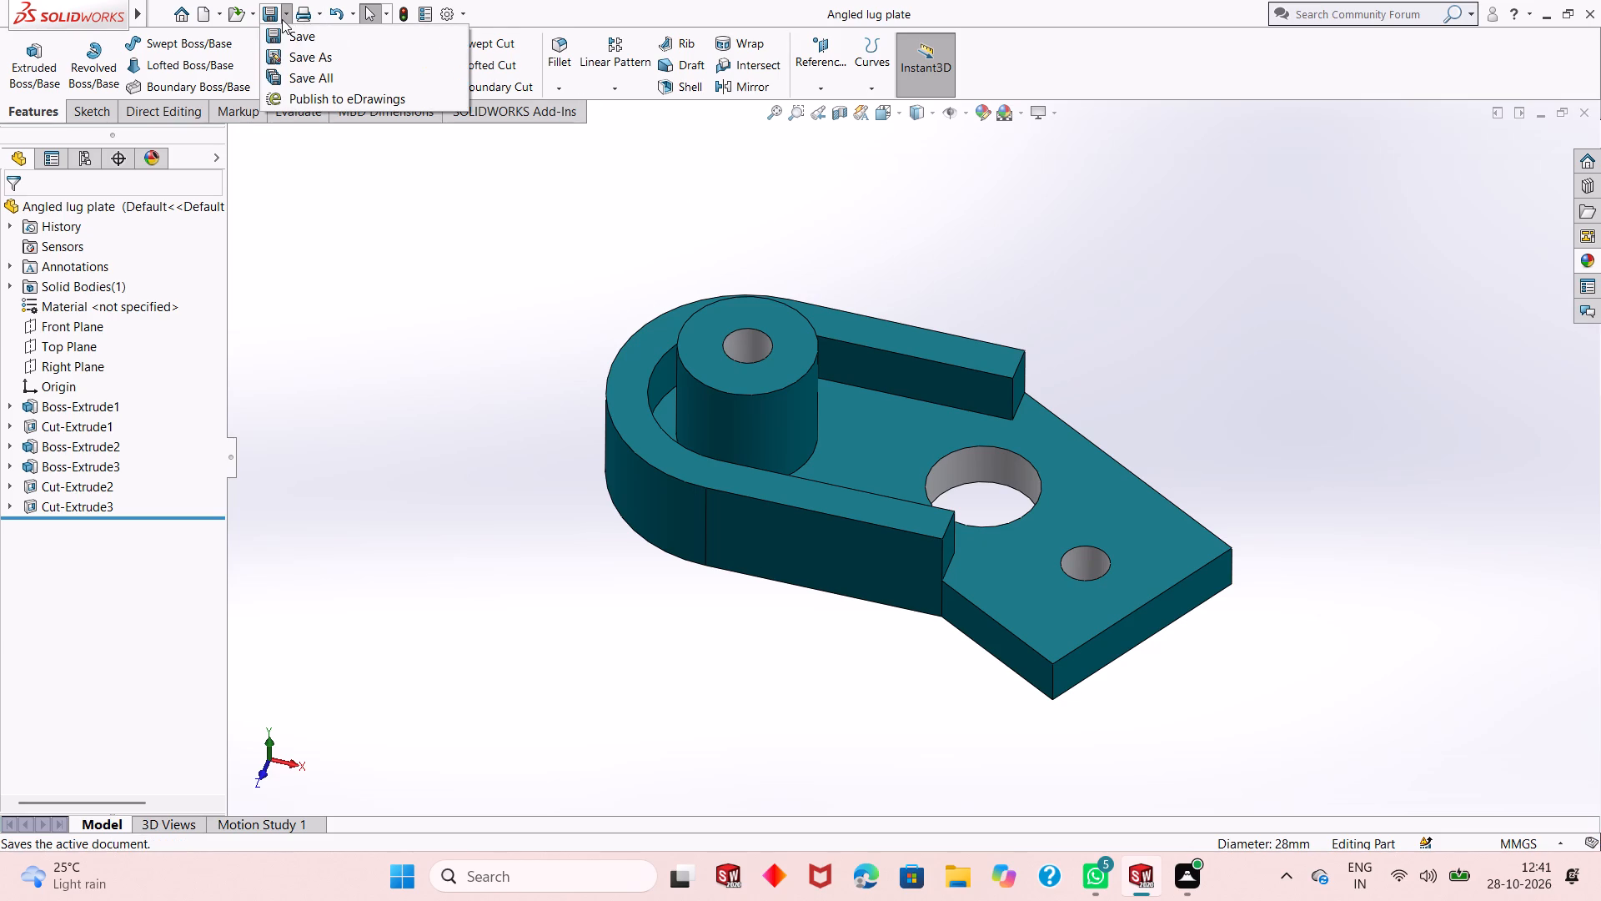
{"action": "left_click", "coordinate": [296, 53]}
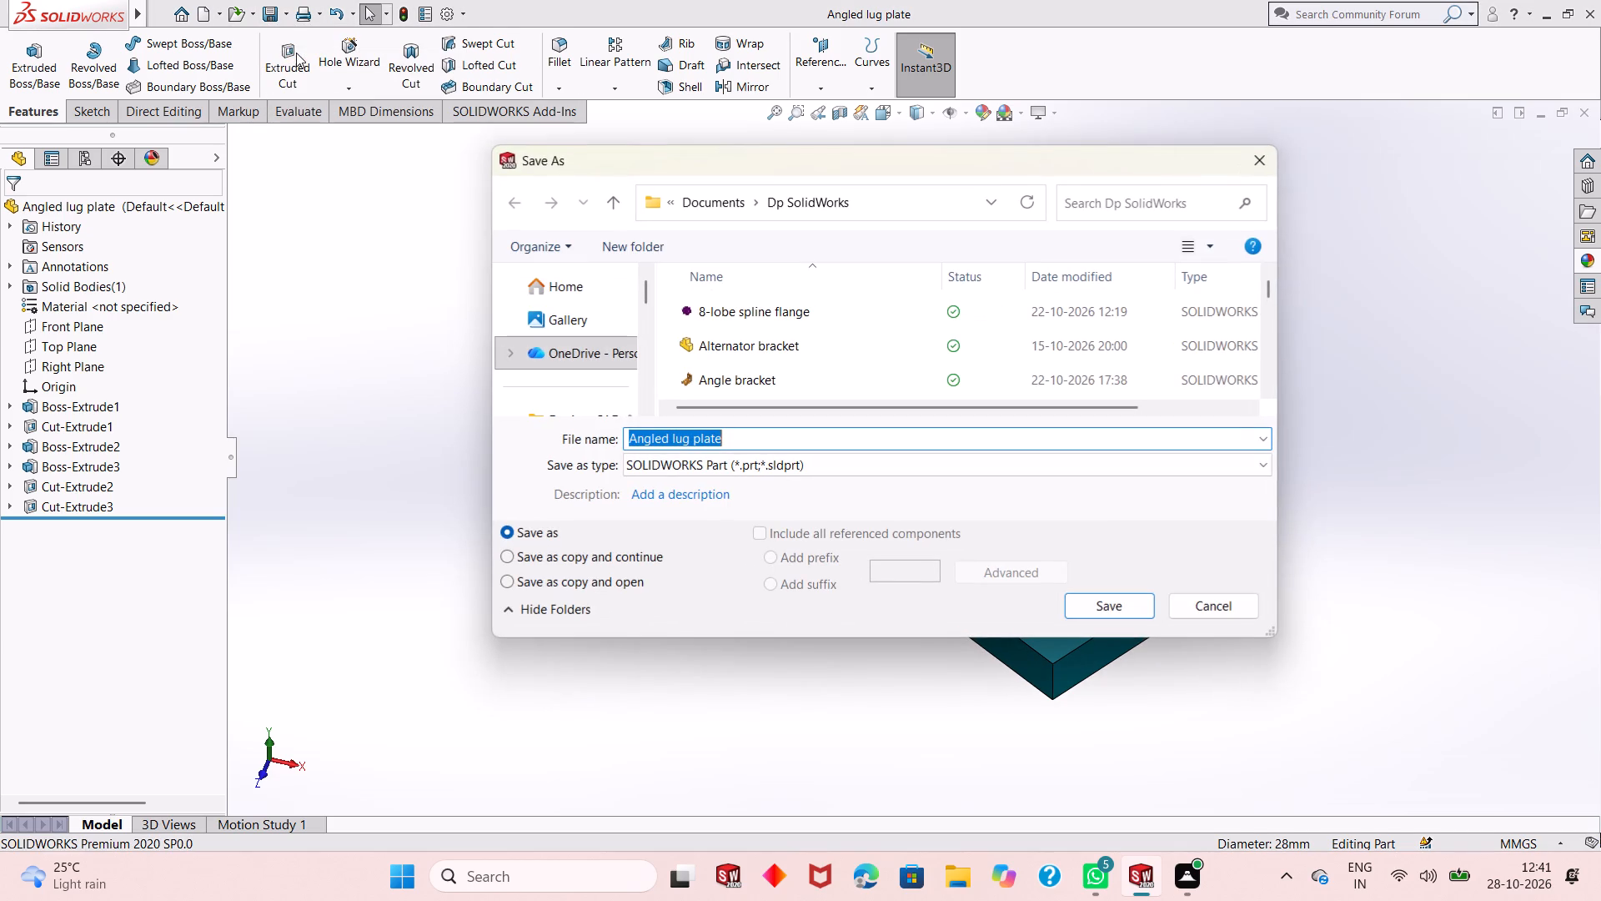
{"action": "left_click", "coordinate": [707, 466]}
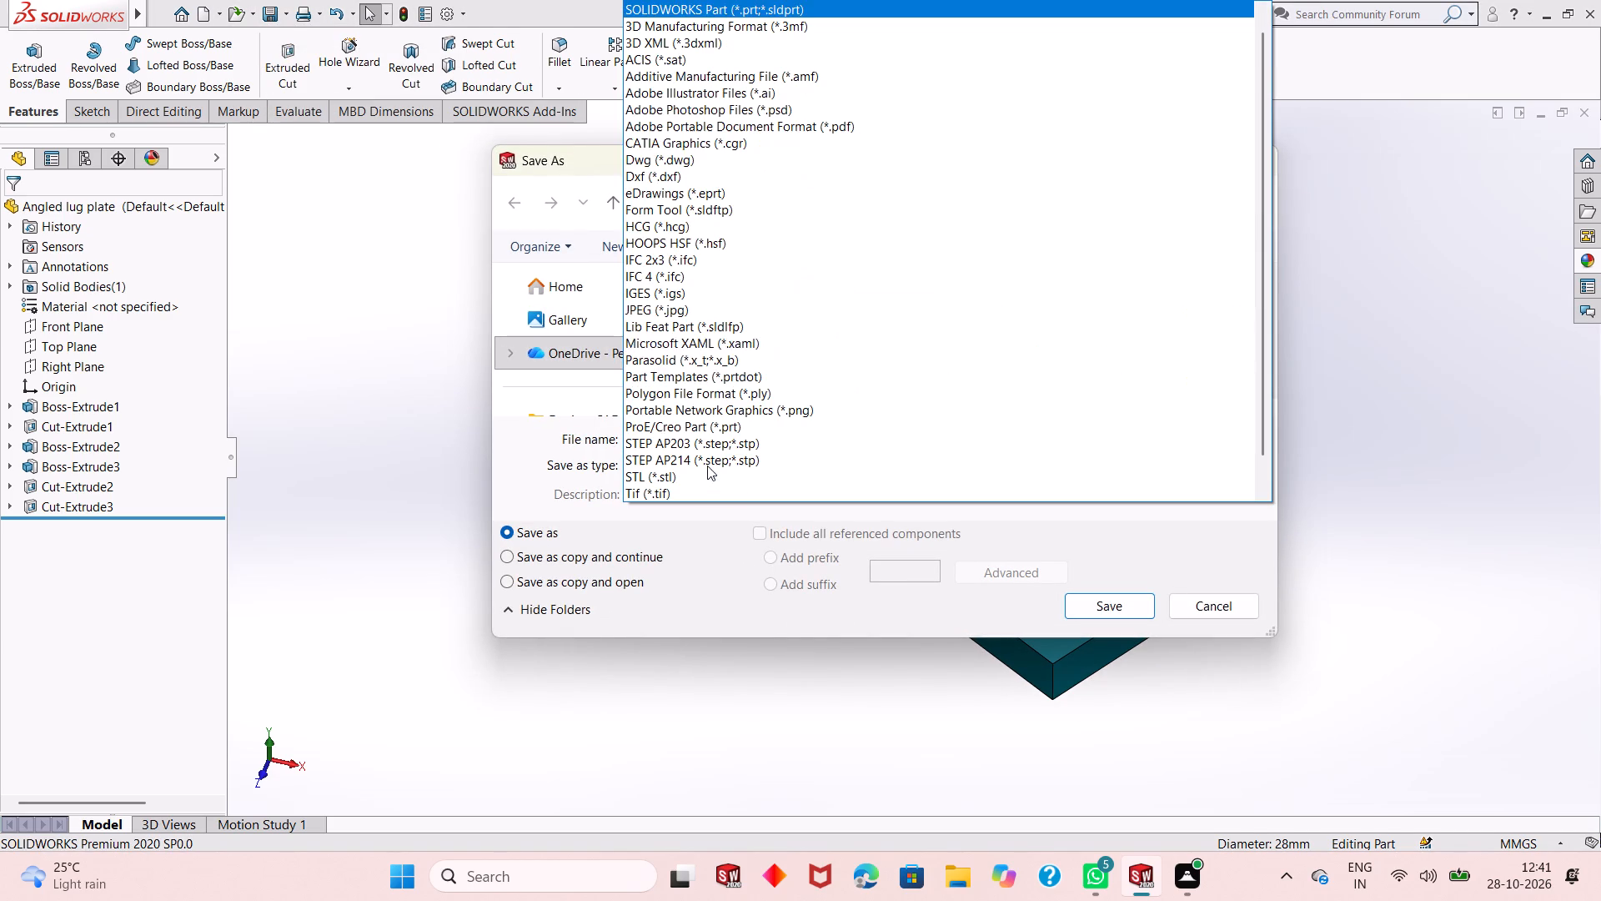
{"action": "left_click", "coordinate": [782, 121]}
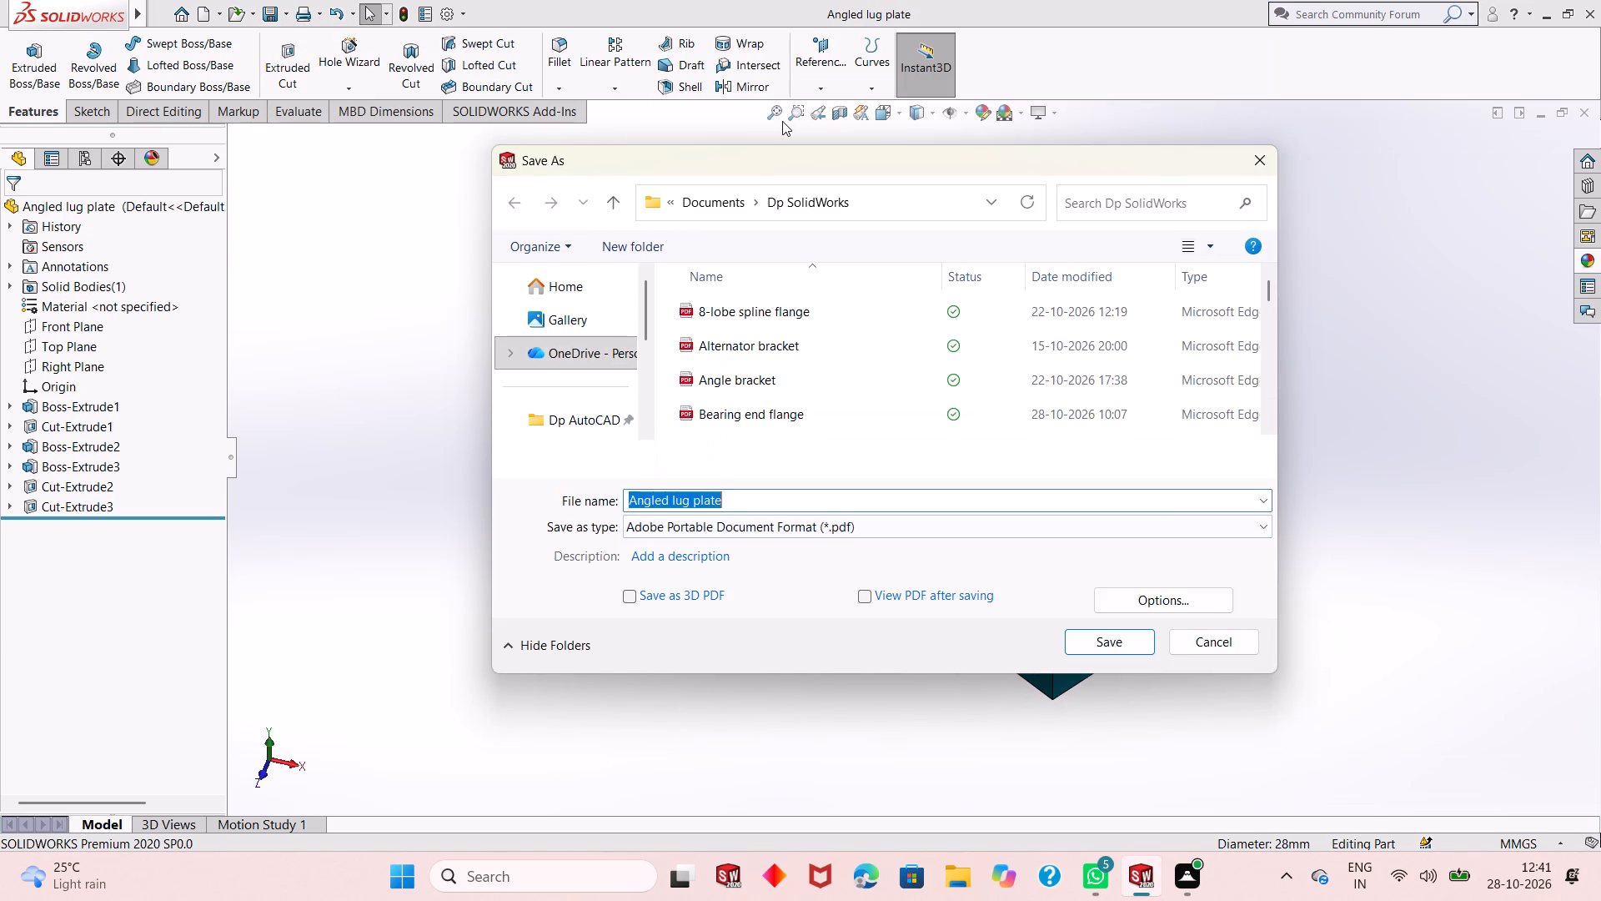
{"action": "left_click", "coordinate": [1107, 641]}
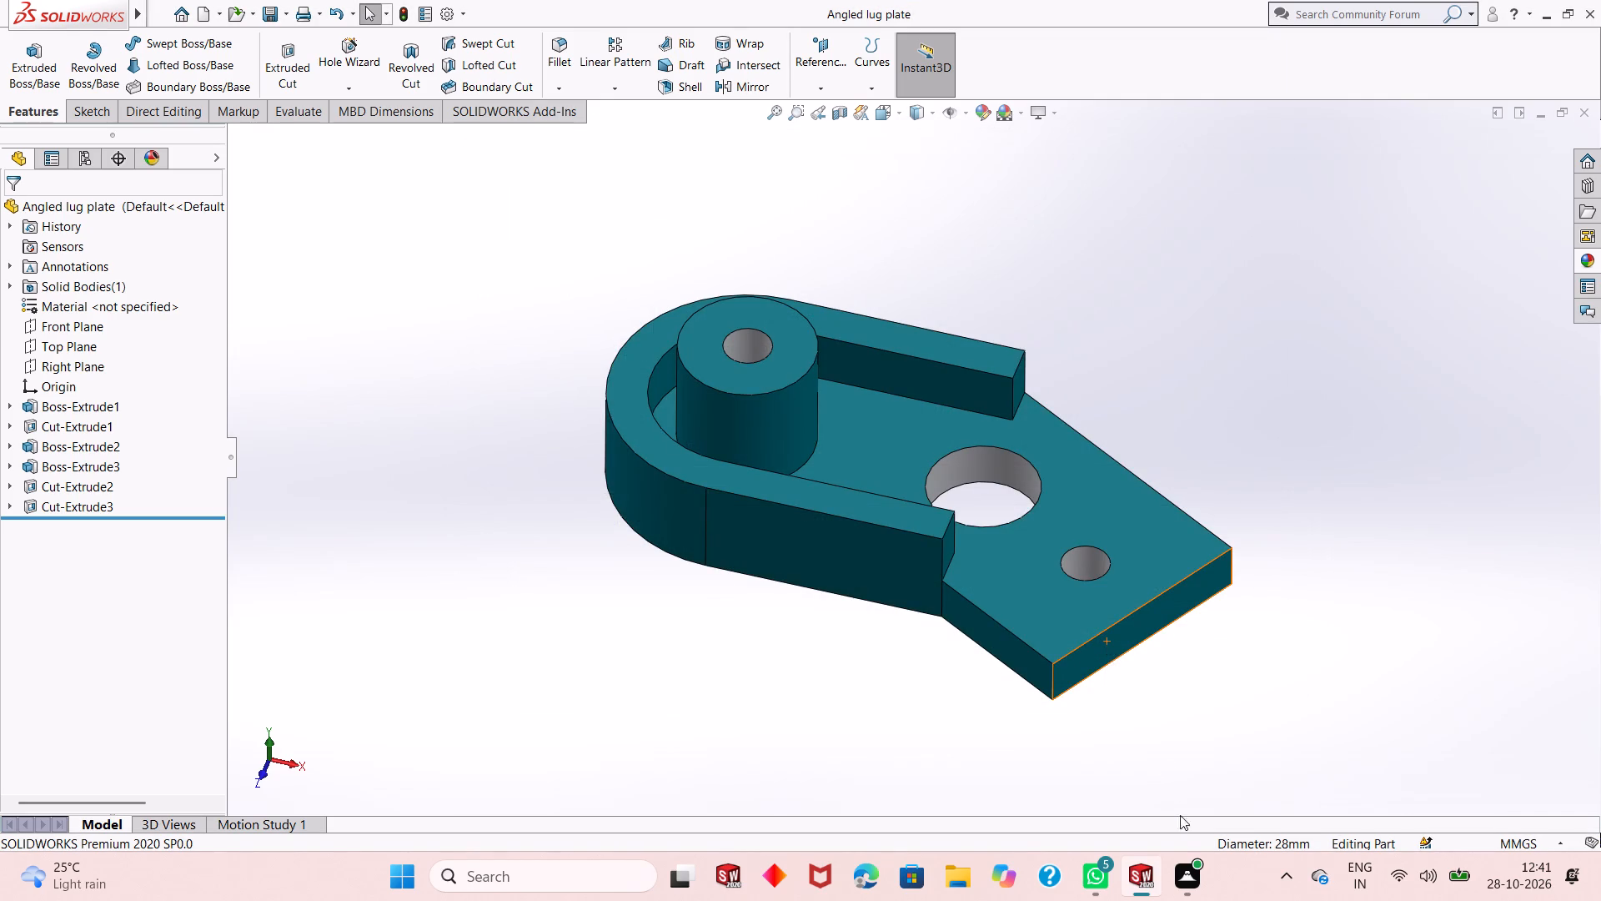